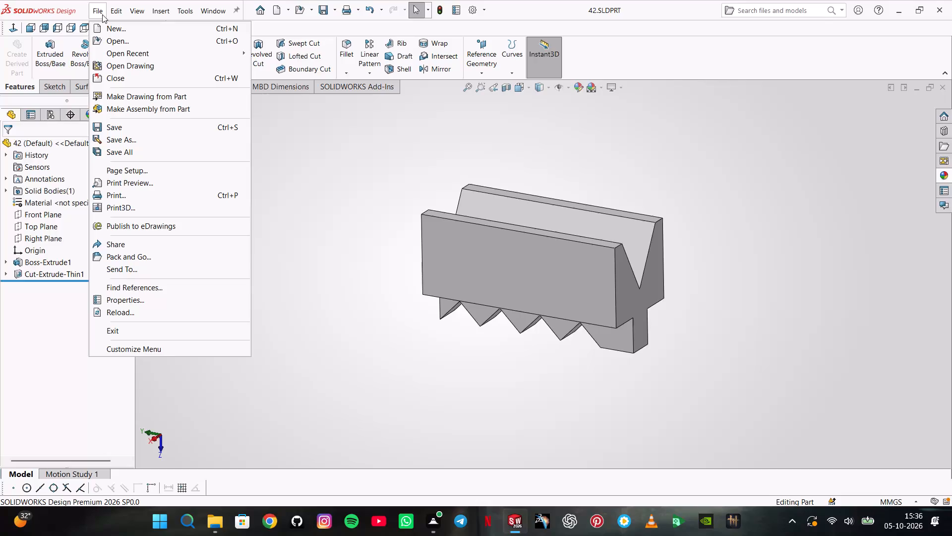
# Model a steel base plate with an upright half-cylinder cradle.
# Create a new part document and set its unit system to MMGS.
pyautogui.click(107, 24)
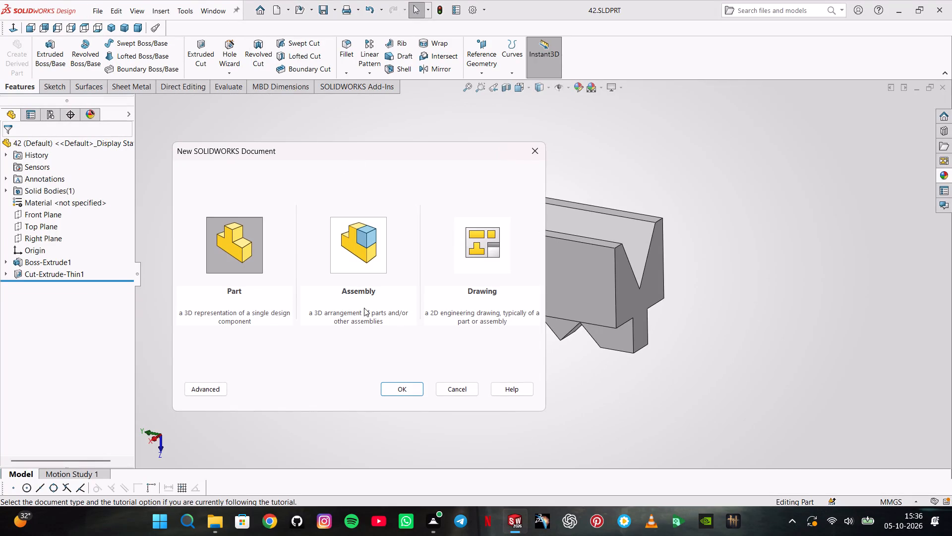
pyautogui.click(397, 385)
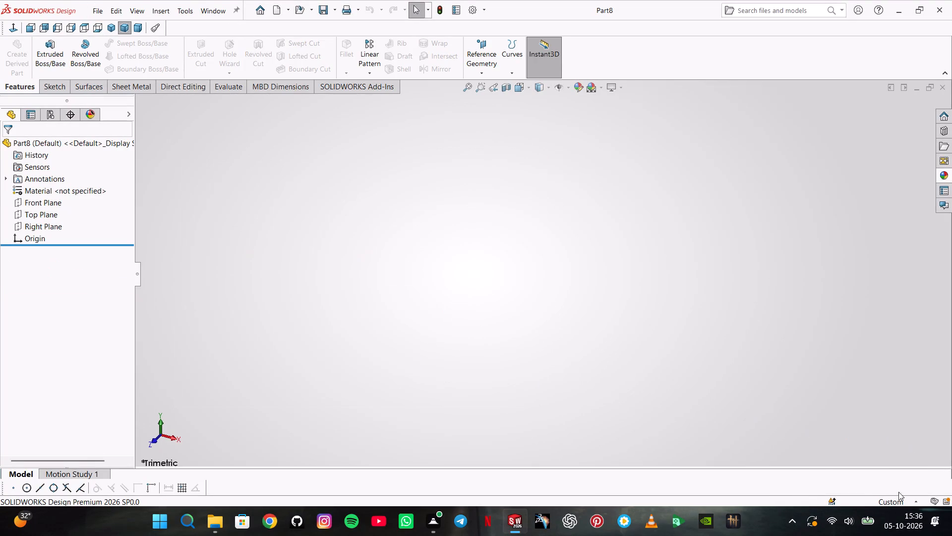
pyautogui.click(892, 504)
pyautogui.click(860, 442)
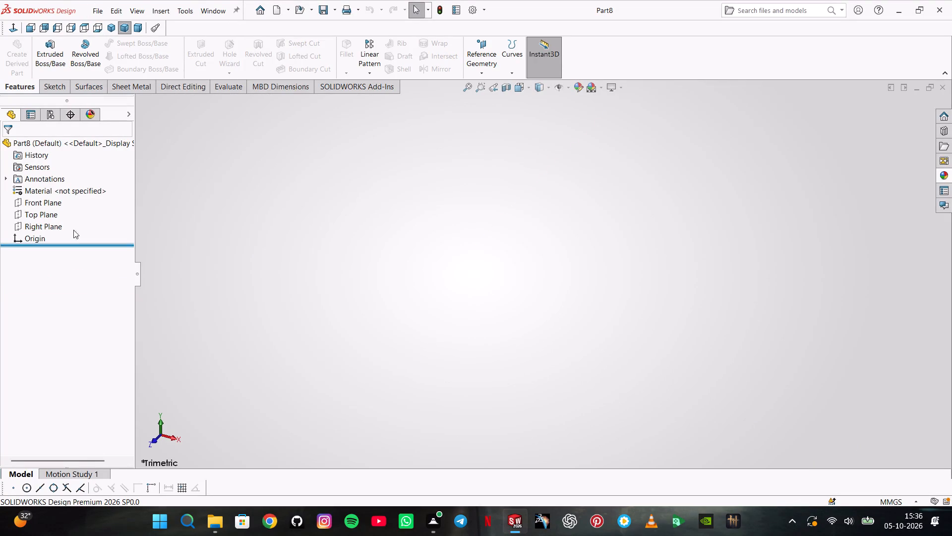
# Sketch a center rectangle about 137 mm wide and 182 mm tall on the Top Plane, centred on the origin.
pyautogui.click(30, 214)
pyautogui.click(44, 199)
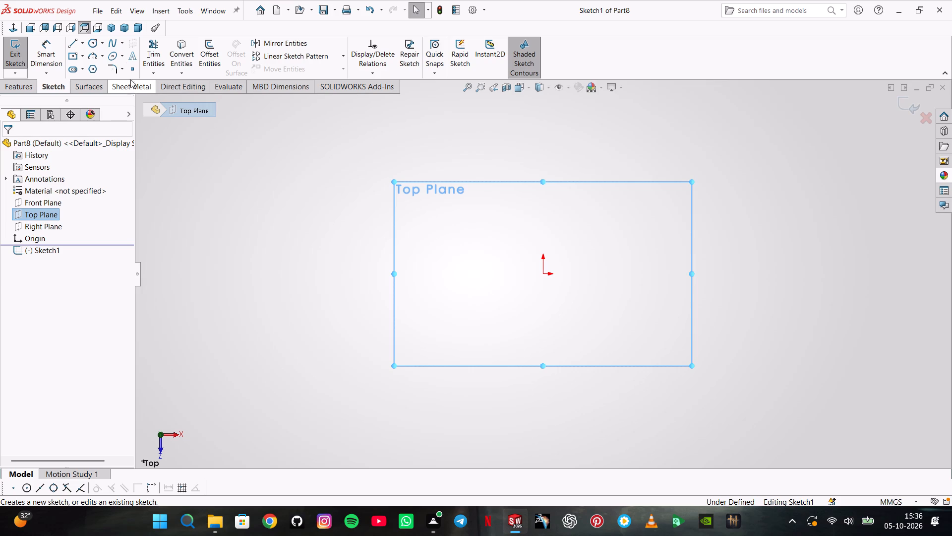
pyautogui.click(73, 52)
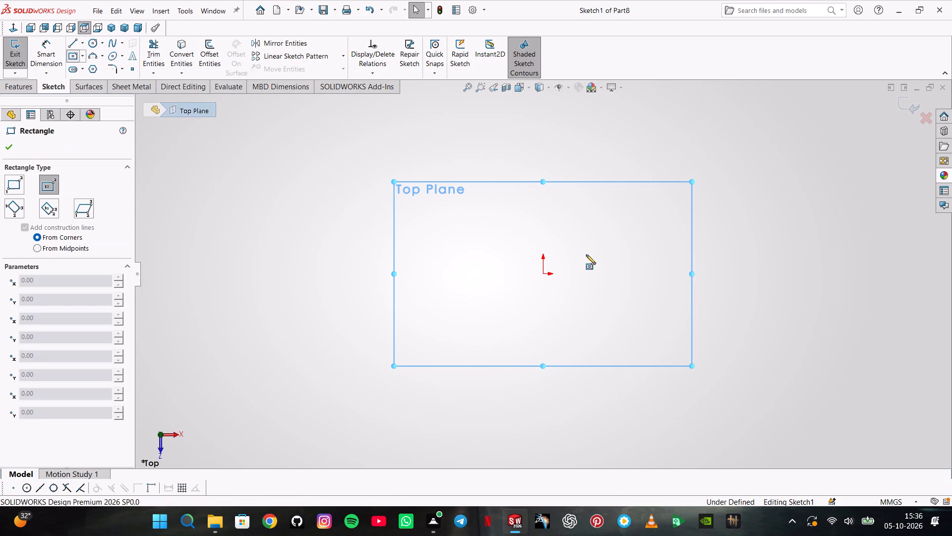
pyautogui.click(544, 276)
pyautogui.click(657, 427)
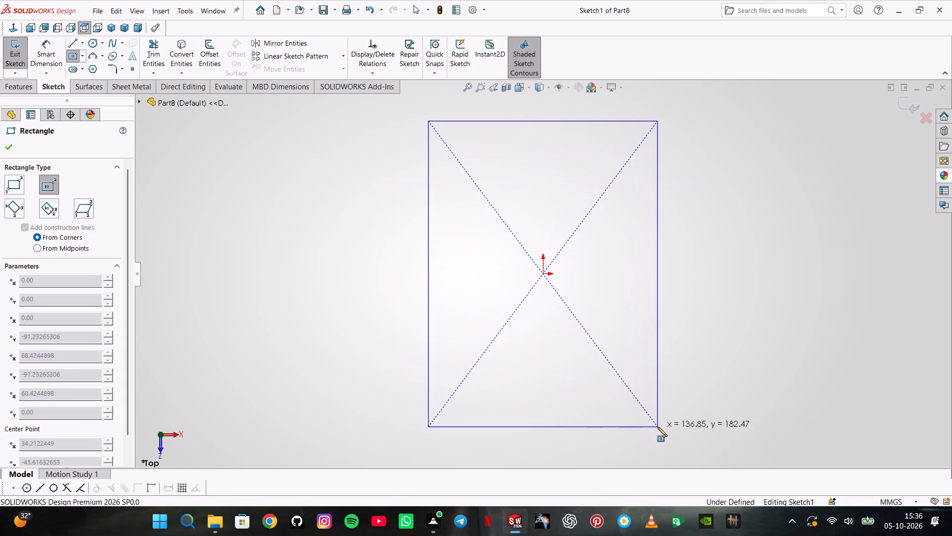
# Dimension the length of the rectangle's left vertical side.
pyautogui.click(54, 48)
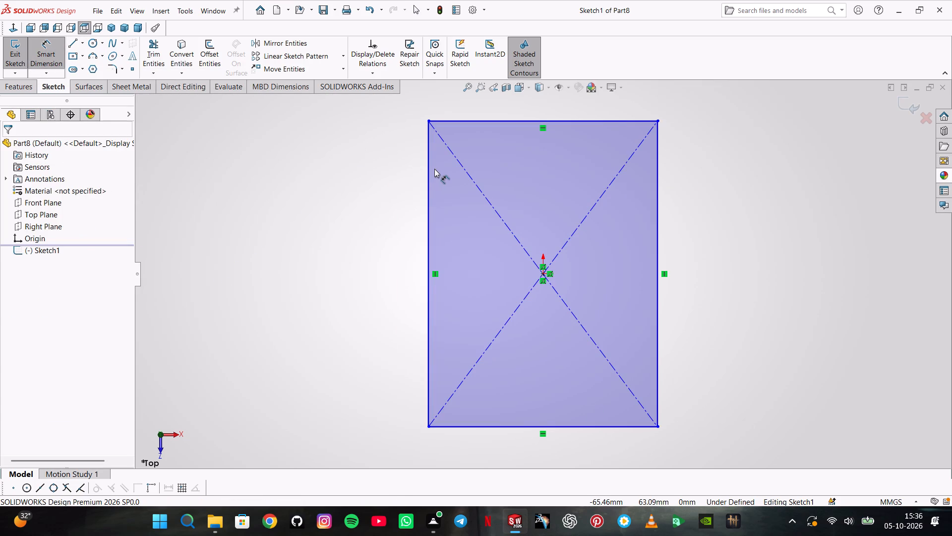
pyautogui.click(431, 174)
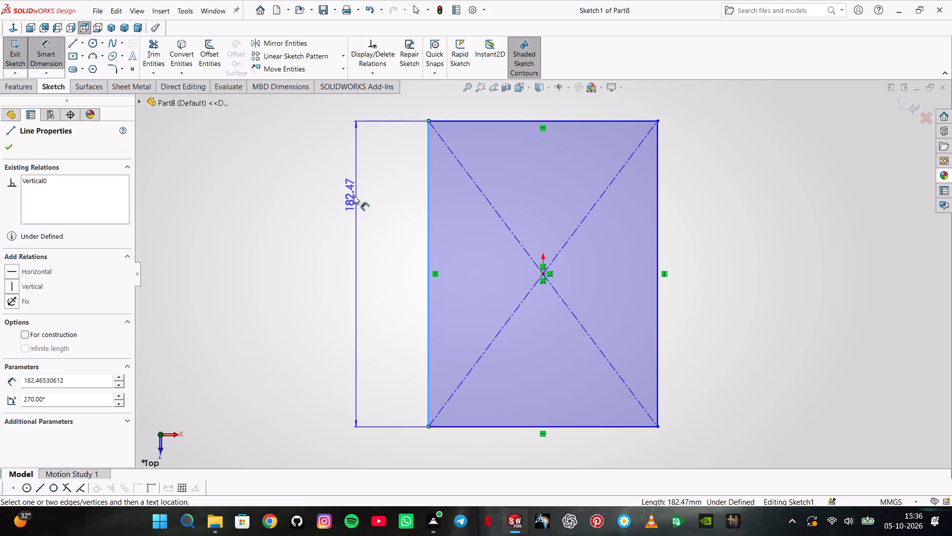
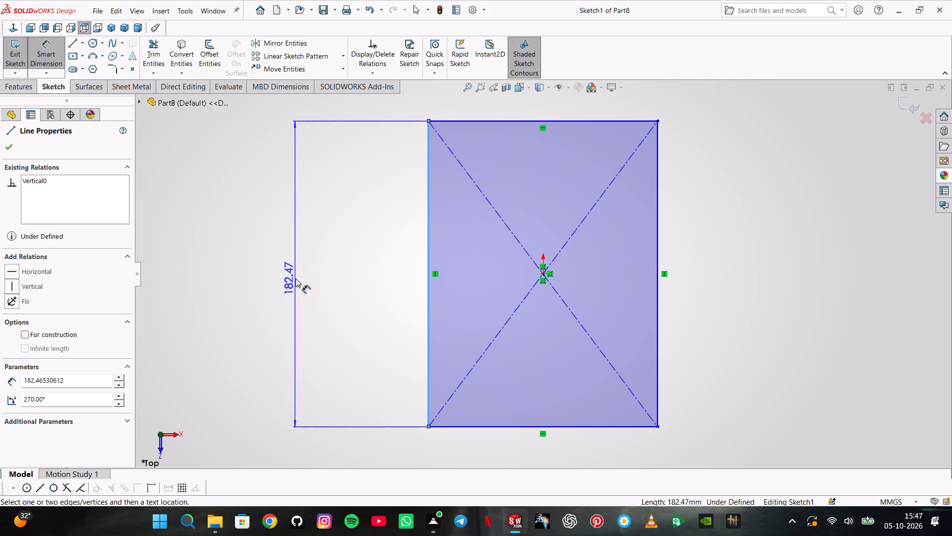
# Set the length of the rectangle's left side to 27*2+75, giving 129 mm.
pyautogui.click(296, 278)
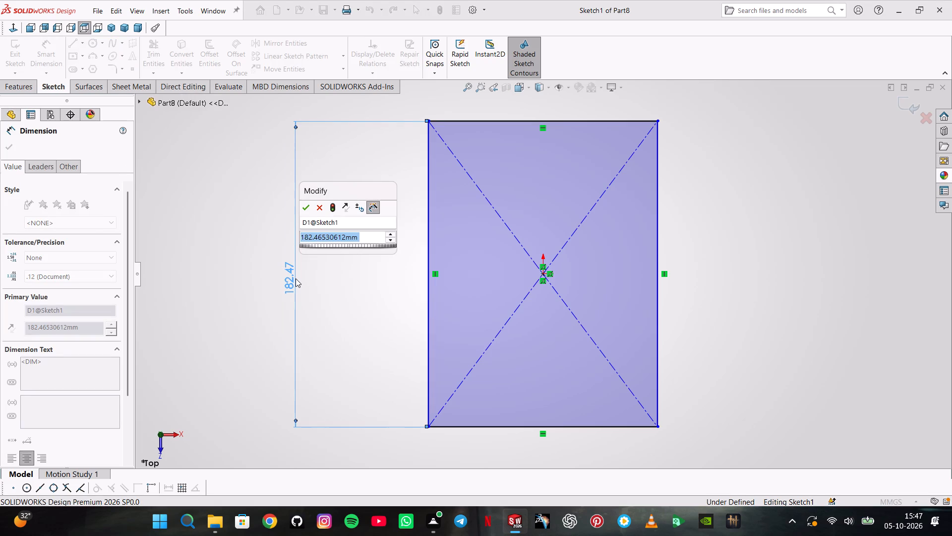
pyautogui.press('2')
pyautogui.write('7*')
pyautogui.press('2')
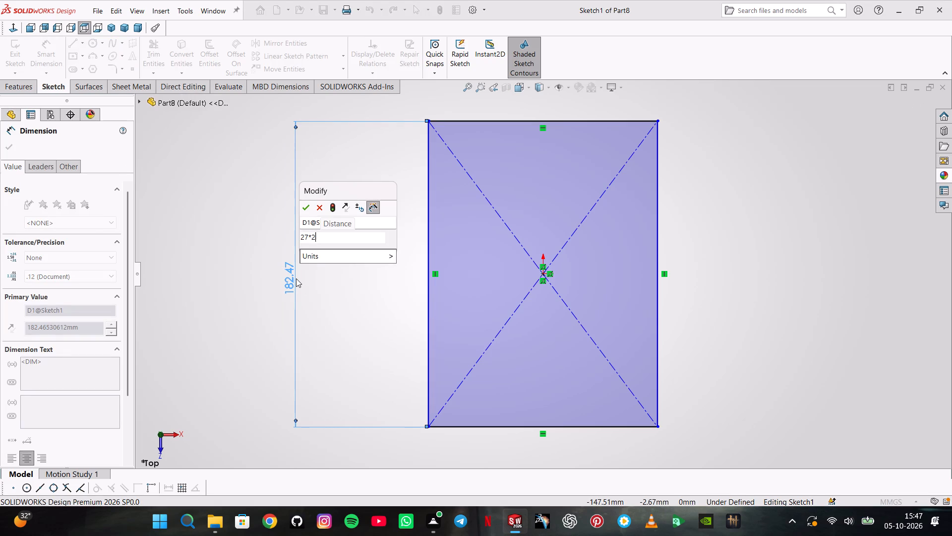
pyautogui.press('+')
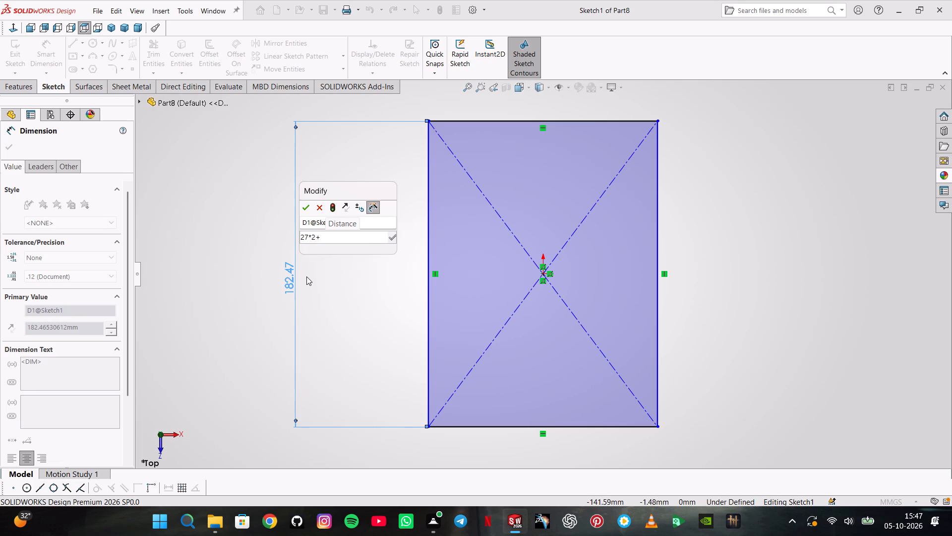
pyautogui.write('75')
pyautogui.press('Return')
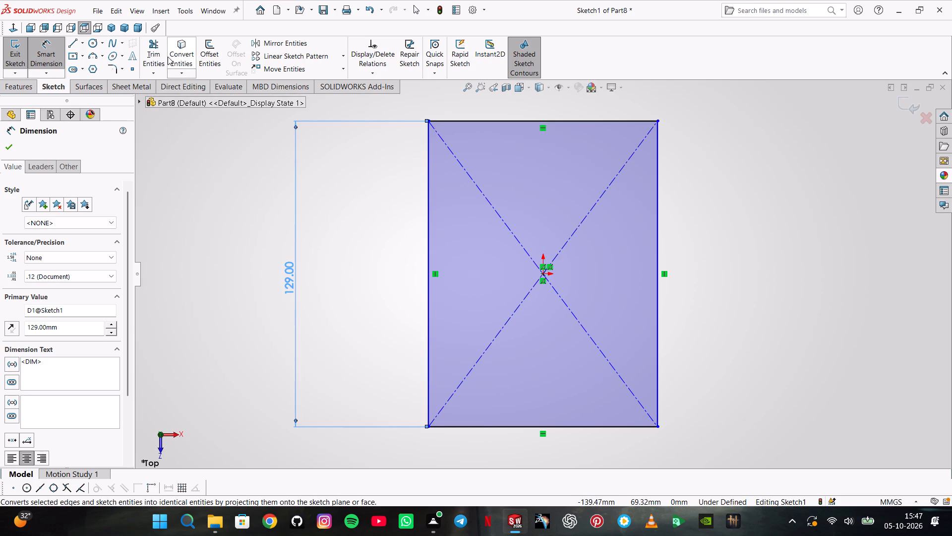
# Sketch three circles inside the rectangle: radius about 4 mm above the origin near the top edge, 6 mm near the lower-right corner, 8 mm near the lower-left.
pyautogui.click(26, 89)
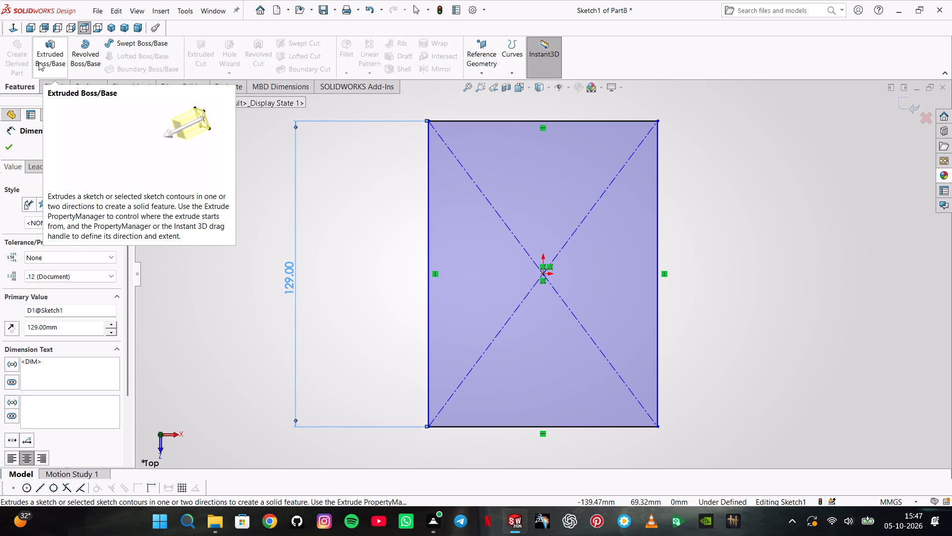
pyautogui.click(63, 84)
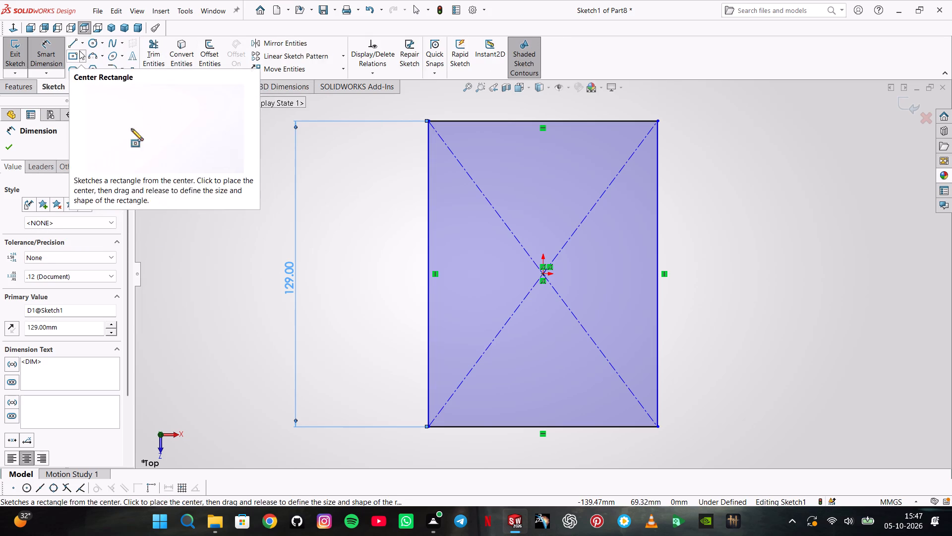
pyautogui.click(87, 46)
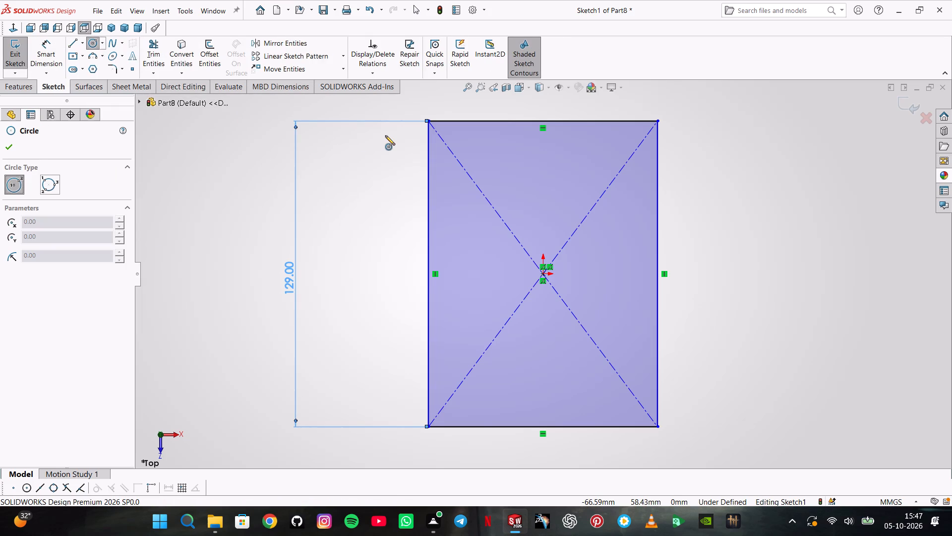
pyautogui.click(543, 150)
pyautogui.click(550, 155)
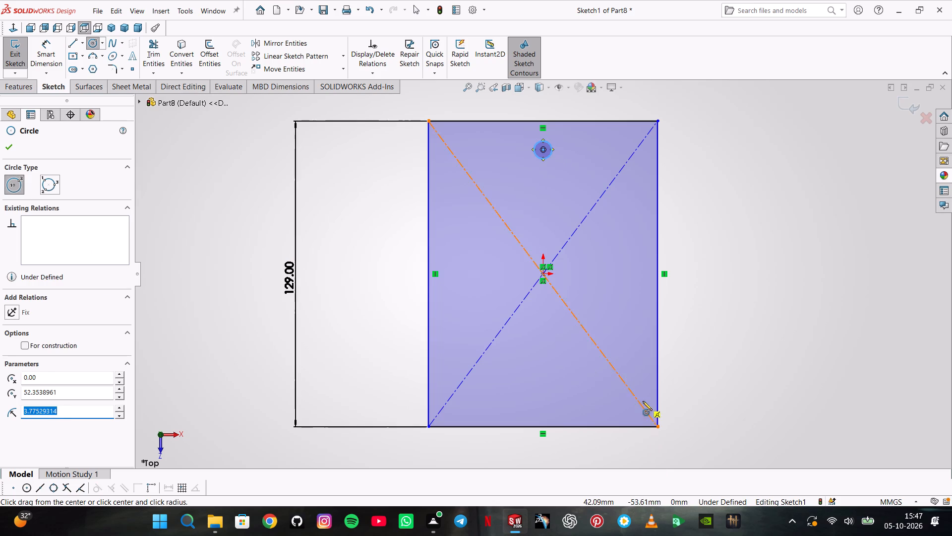
pyautogui.click(629, 401)
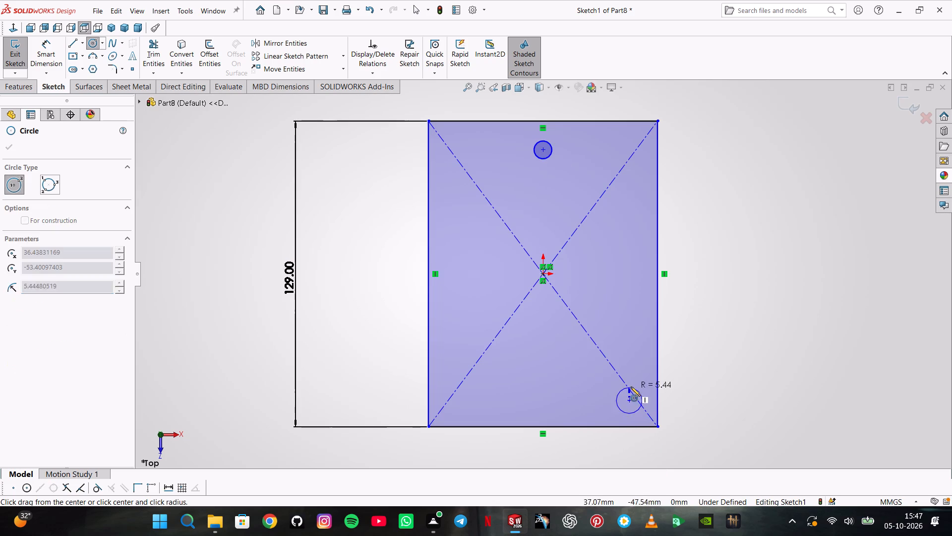
pyautogui.click(631, 387)
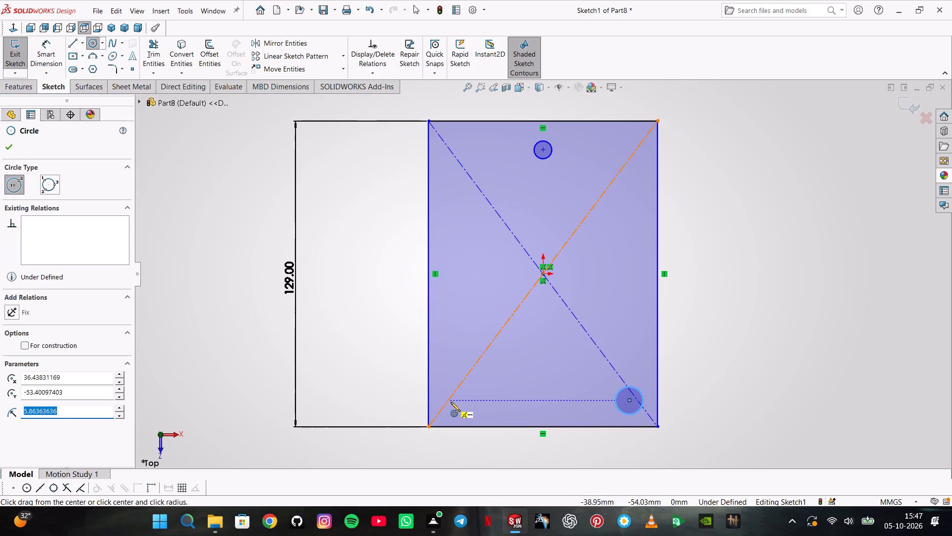
pyautogui.click(458, 401)
pyautogui.click(455, 382)
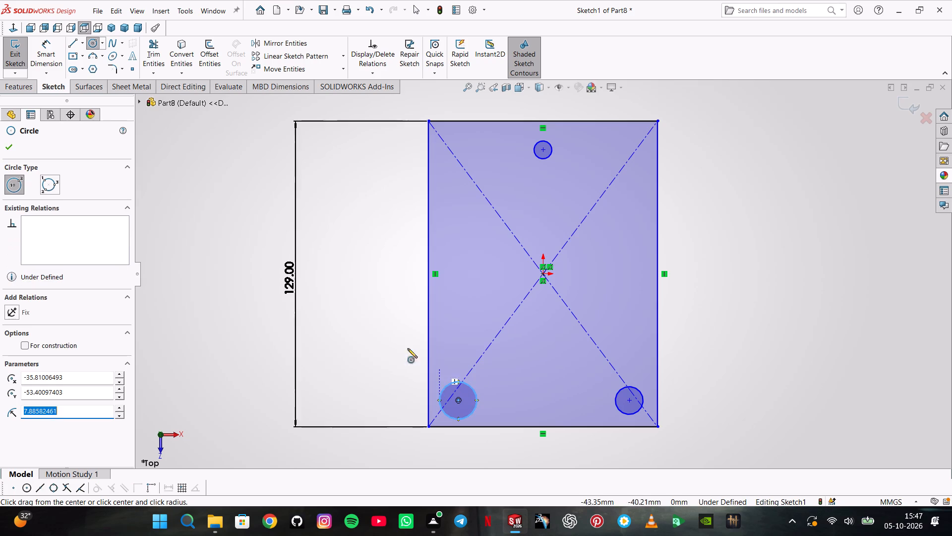
# Dimension the lower-left and lower-right circles with a diameter of 12 mm each.
pyautogui.click(55, 46)
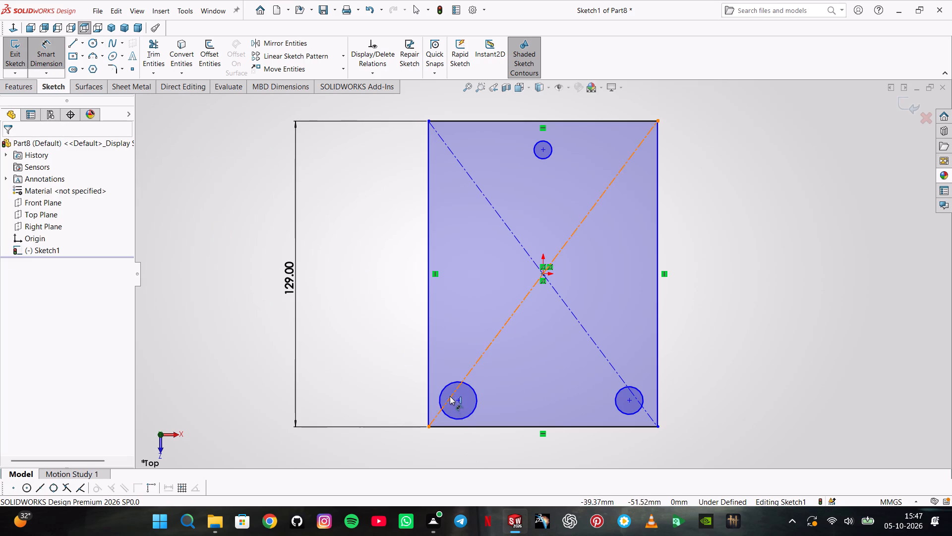
pyautogui.click(447, 385)
pyautogui.click(377, 399)
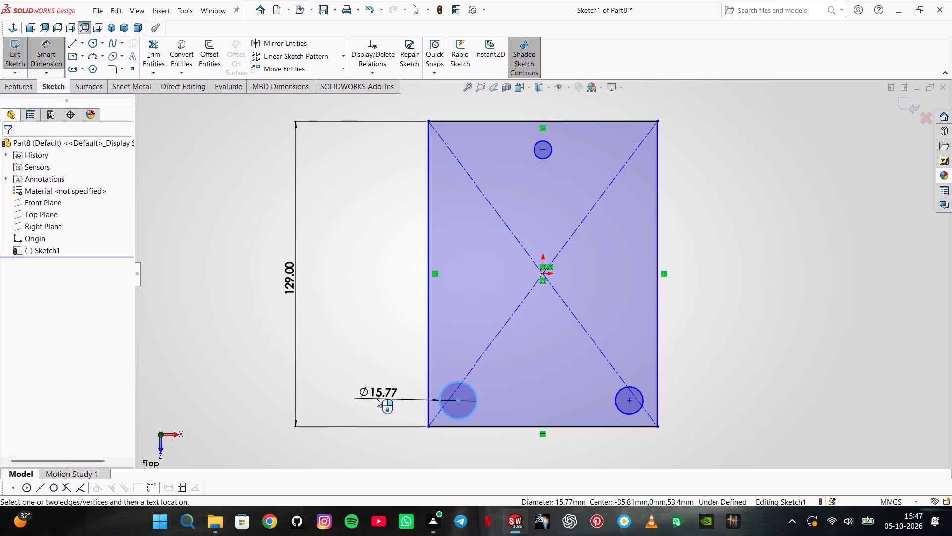
pyautogui.write('12')
pyautogui.press('Return')
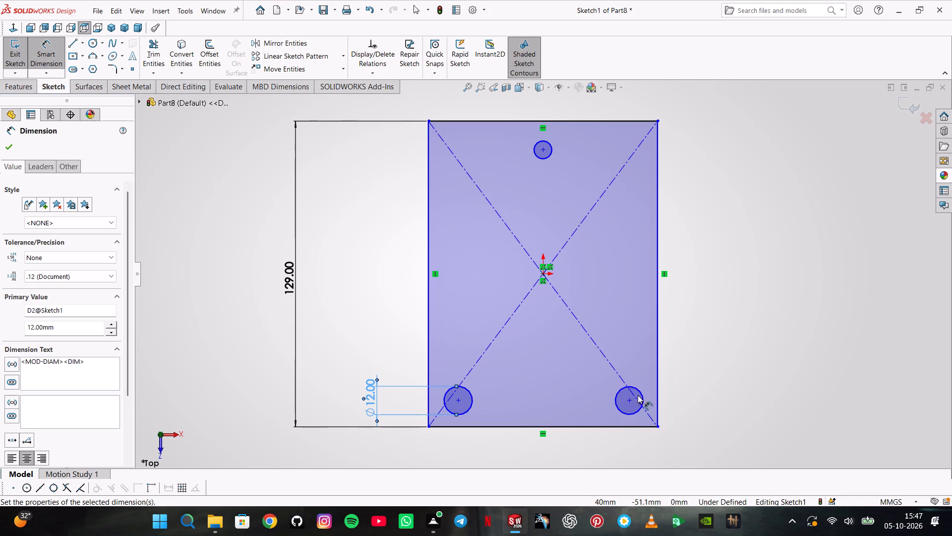
pyautogui.click(639, 394)
pyautogui.click(685, 392)
pyautogui.write('12')
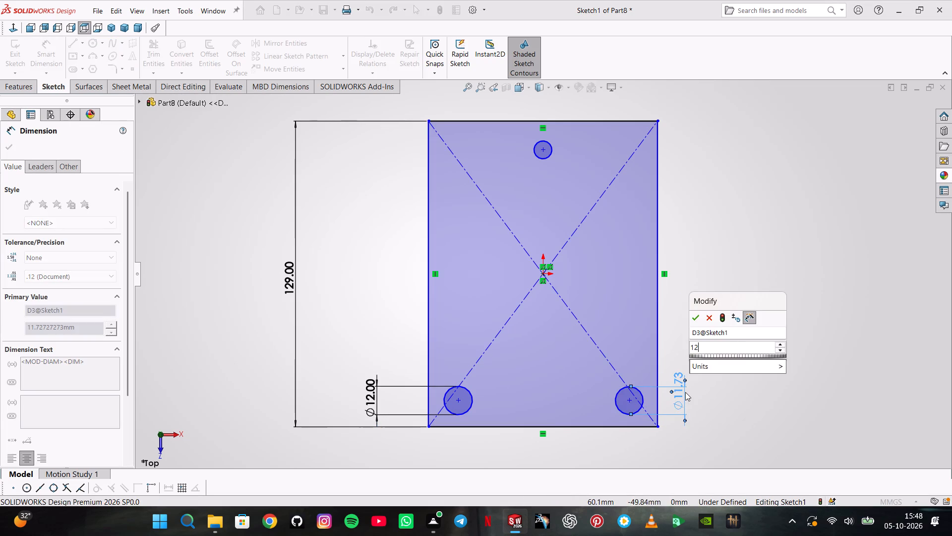
pyautogui.press('Return')
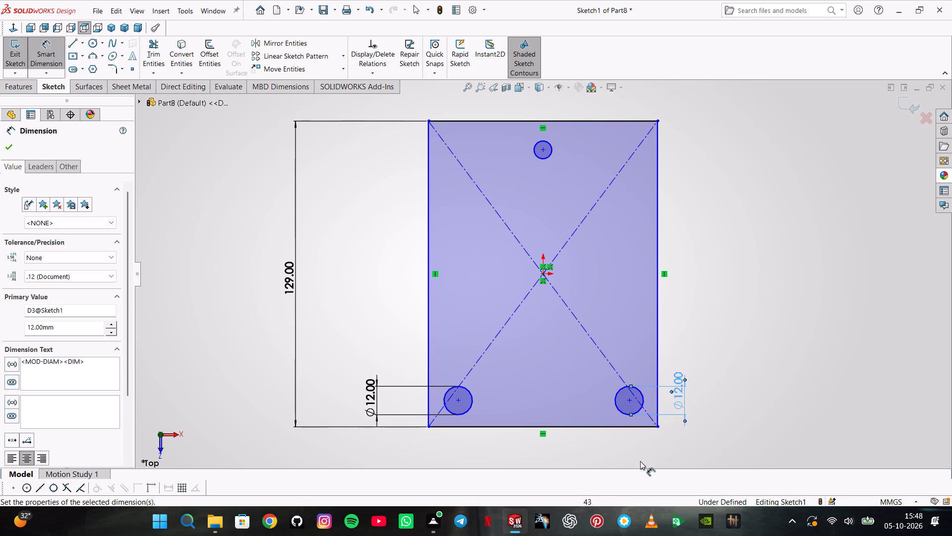
# Dimension the centres of both lower circles 15 mm above the rectangle's bottom edge.
pyautogui.click(628, 402)
pyautogui.click(631, 429)
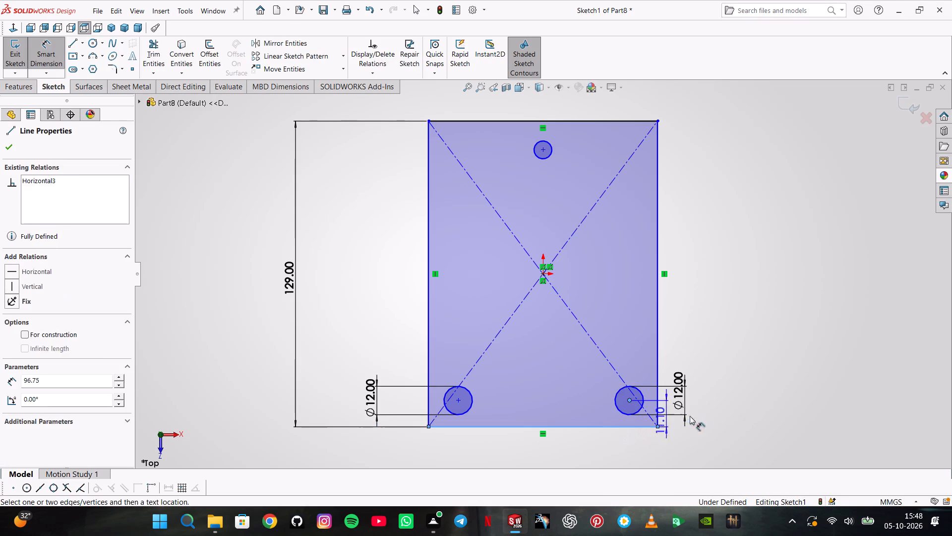
pyautogui.click(711, 411)
pyautogui.write('15')
pyautogui.press('Return')
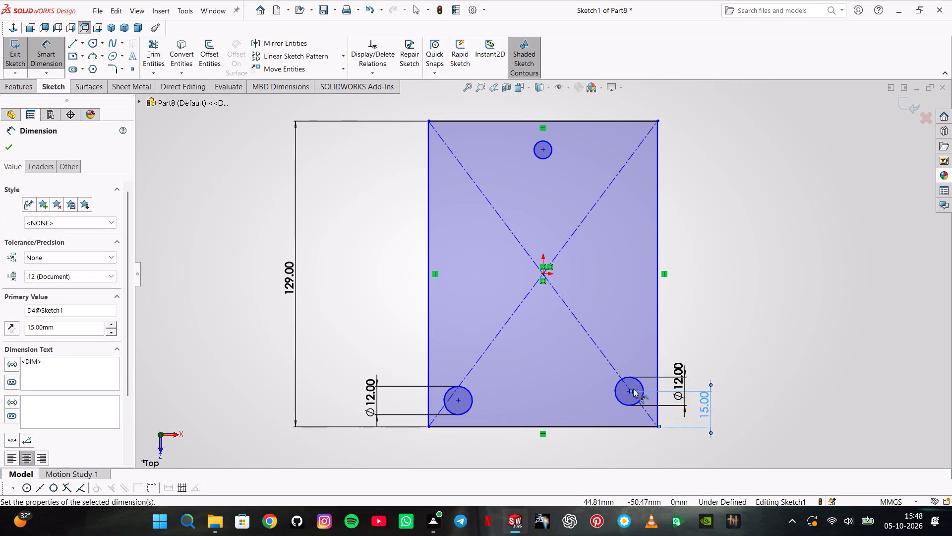
pyautogui.click(461, 400)
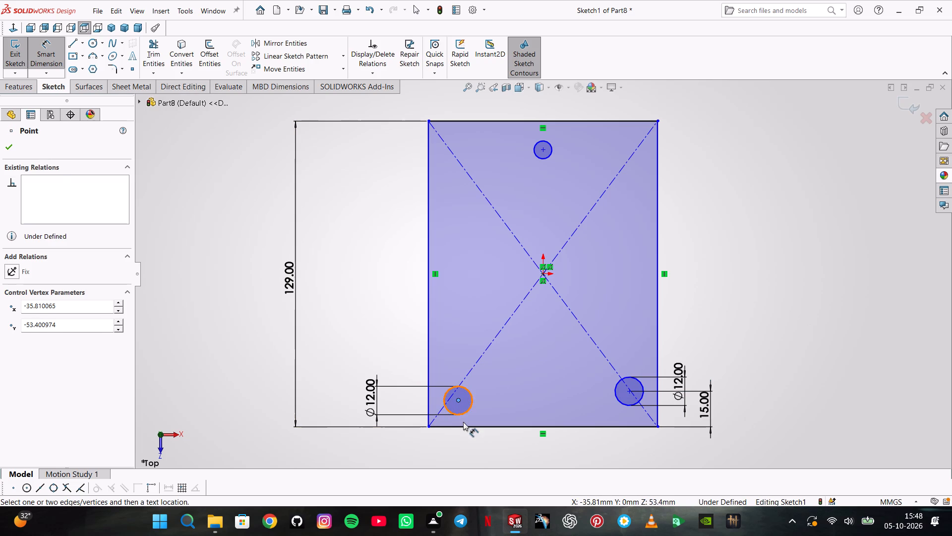
pyautogui.click(464, 426)
pyautogui.click(358, 402)
pyautogui.press('1')
pyautogui.press('5')
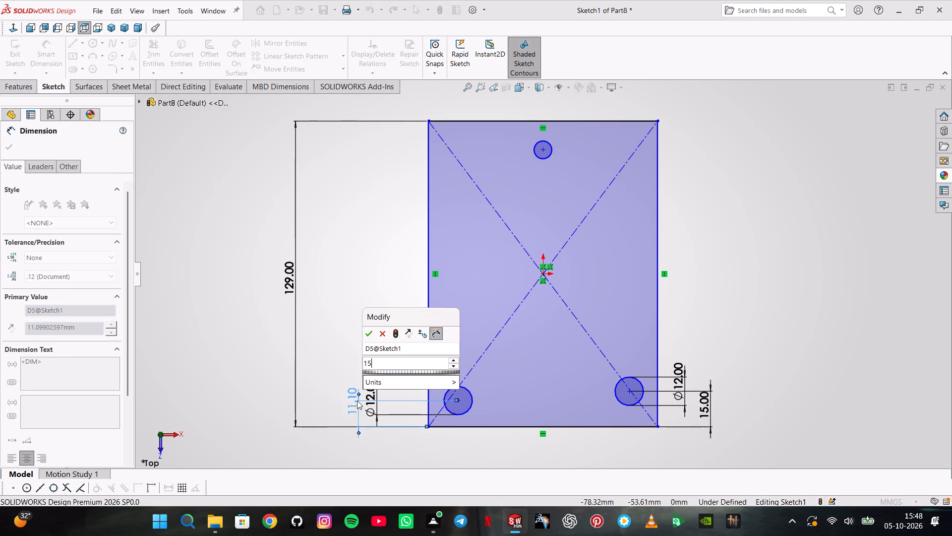
pyautogui.press('Return')
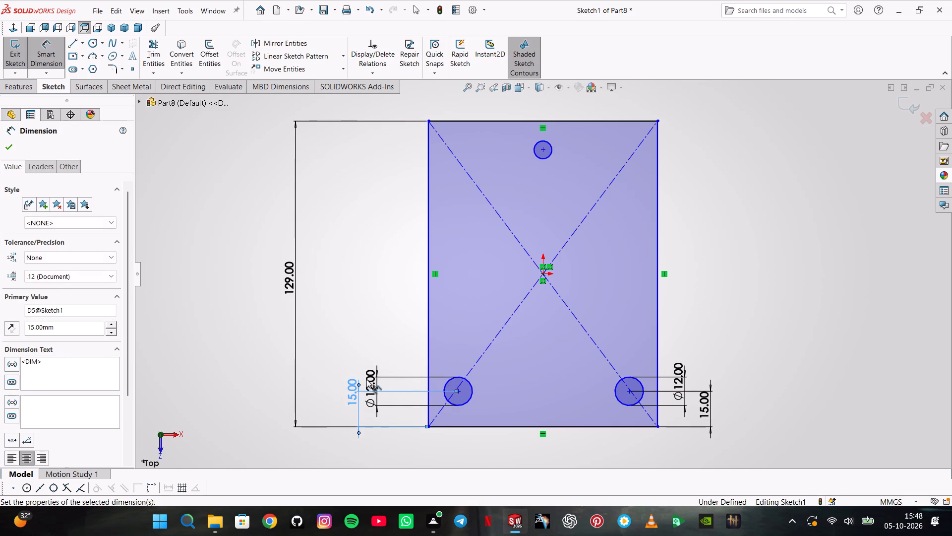
# Dimension each lower circle's centre 15 mm from its nearest vertical side of the rectangle.
pyautogui.click(461, 394)
pyautogui.click(430, 395)
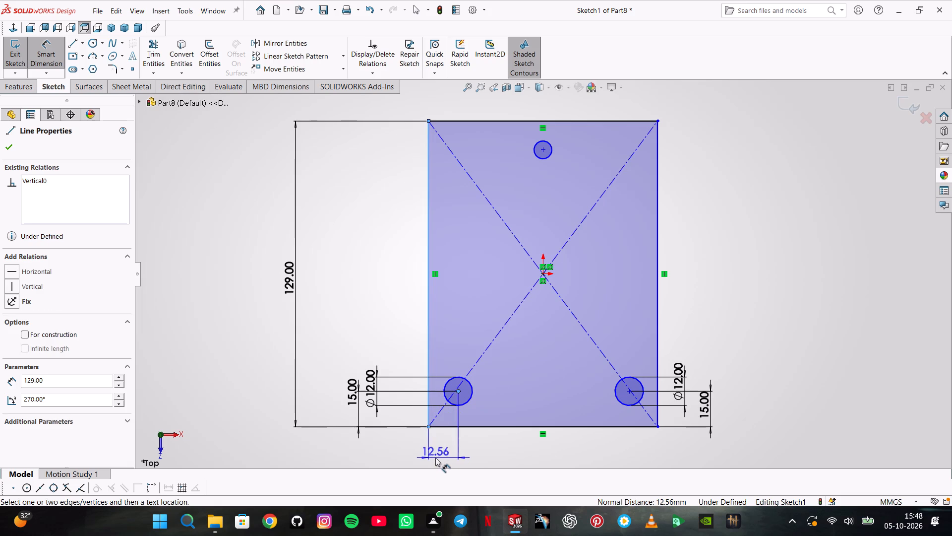
pyautogui.click(435, 458)
pyautogui.write('15')
pyautogui.press('Return')
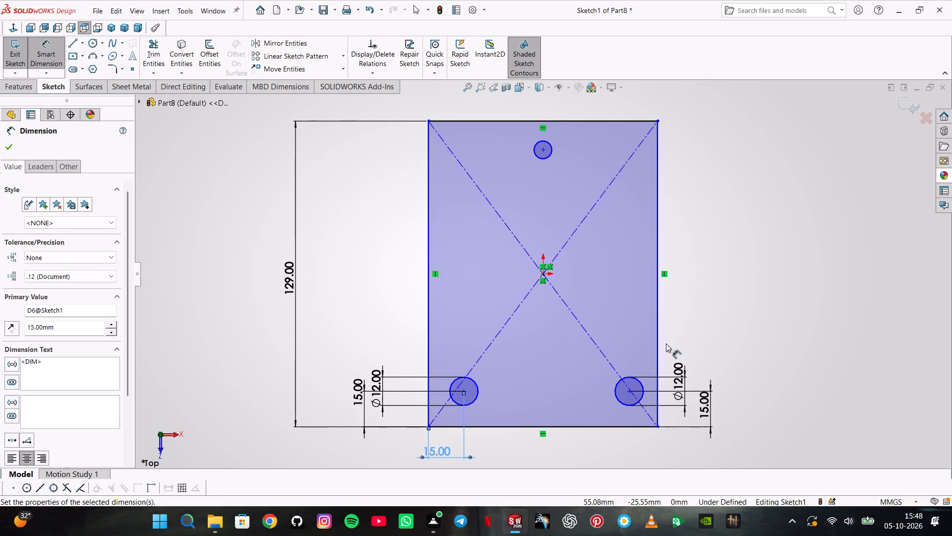
pyautogui.click(632, 390)
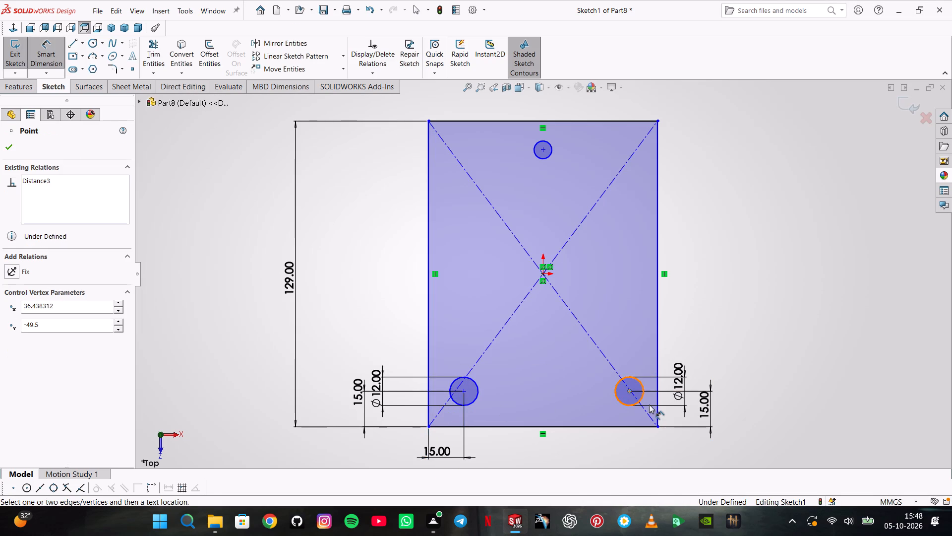
pyautogui.click(656, 398)
pyautogui.click(646, 449)
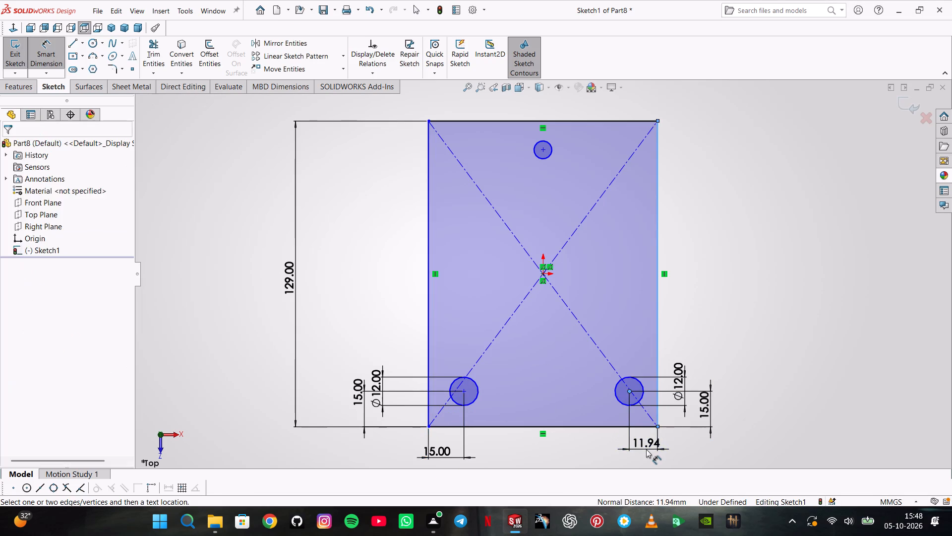
pyautogui.write('15')
pyautogui.press('Return')
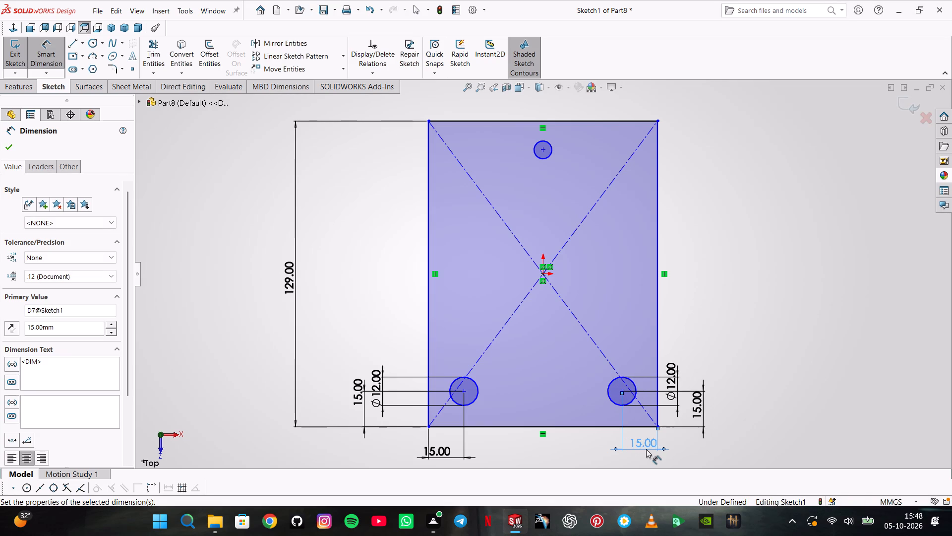
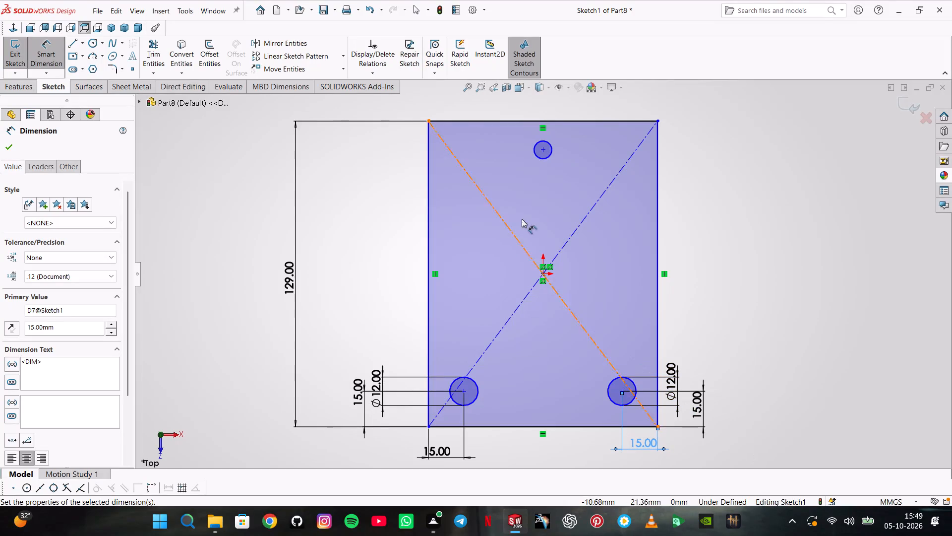
# Dimension the upper circle's centre 15 mm below the rectangle's top edge.
pyautogui.click(545, 149)
pyautogui.click(536, 122)
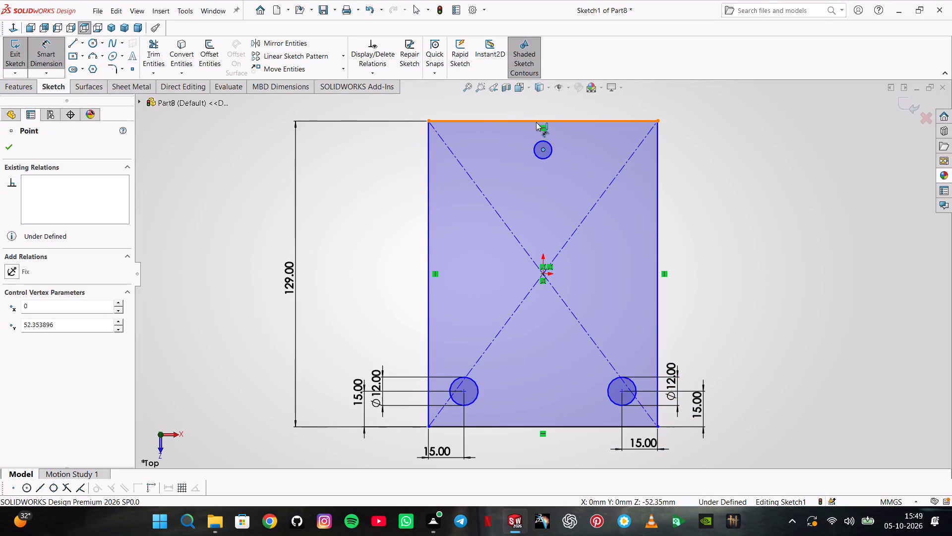
pyautogui.click(374, 135)
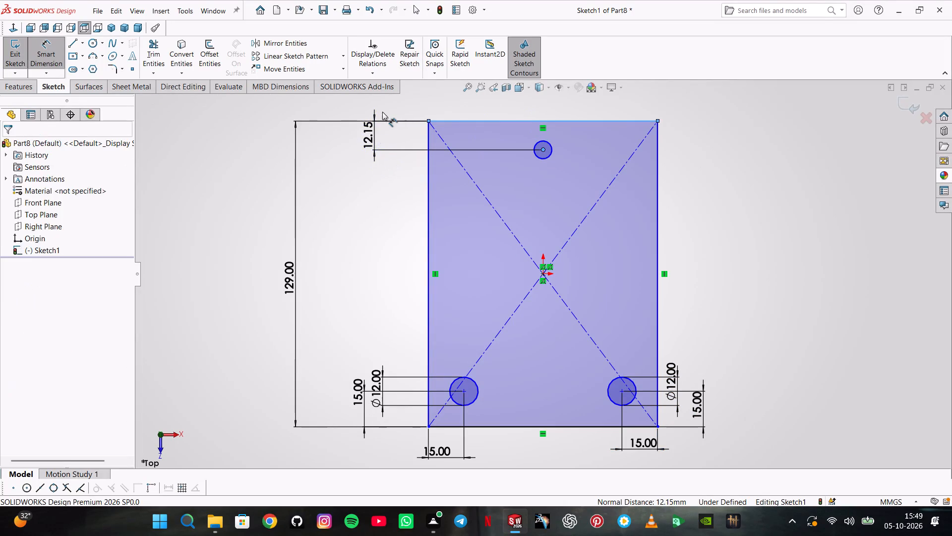
pyautogui.write('11')
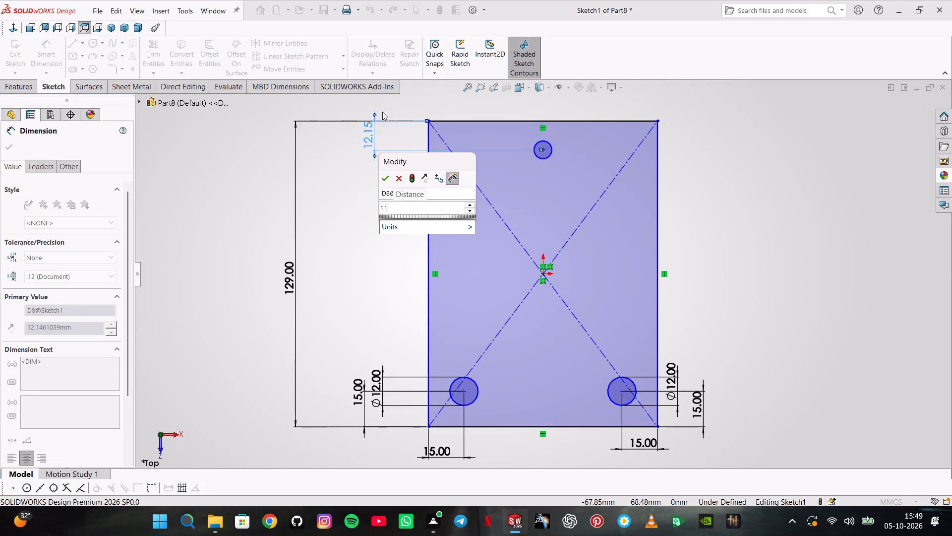
pyautogui.press('BackSpace')
pyautogui.press('5')
pyautogui.press('Return')
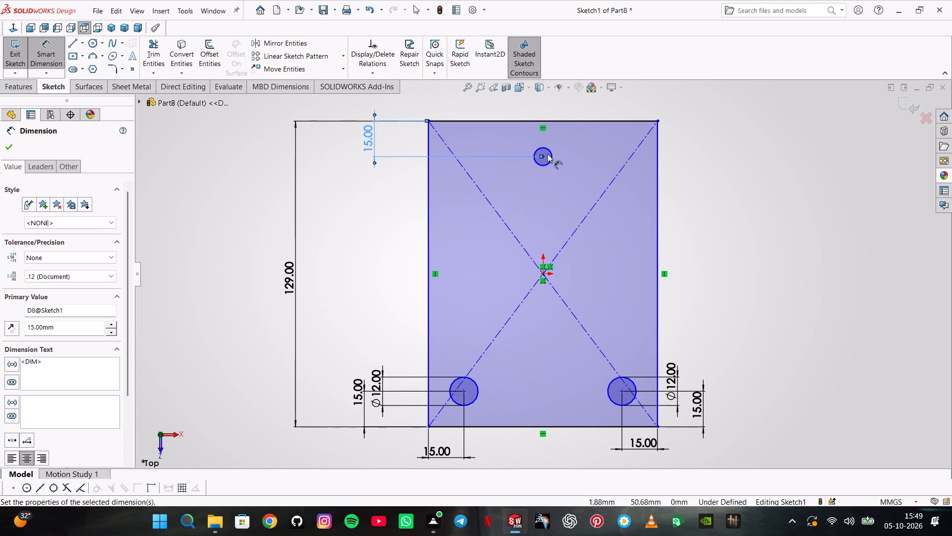
# Dimension the upper circle with a diameter of 12 mm.
pyautogui.click(549, 152)
pyautogui.click(674, 157)
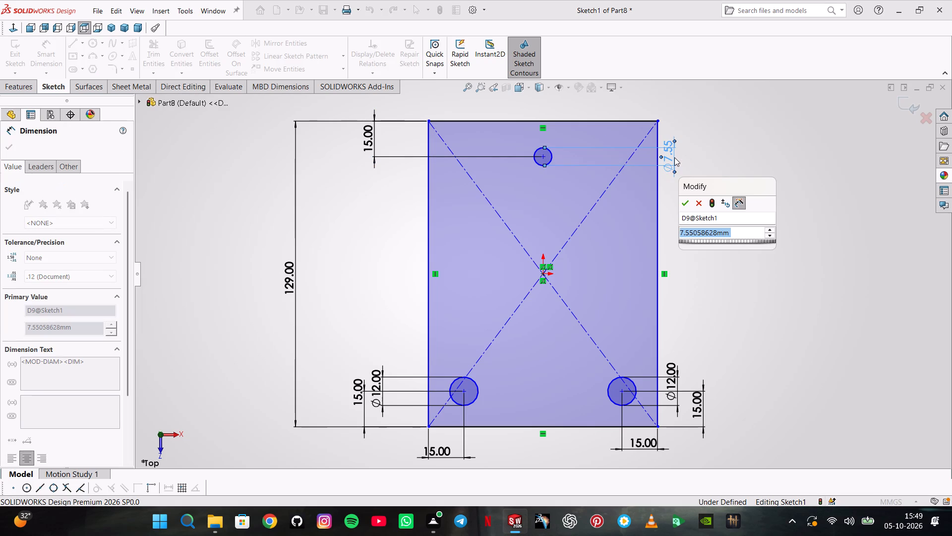
pyautogui.write('12')
pyautogui.press('Return')
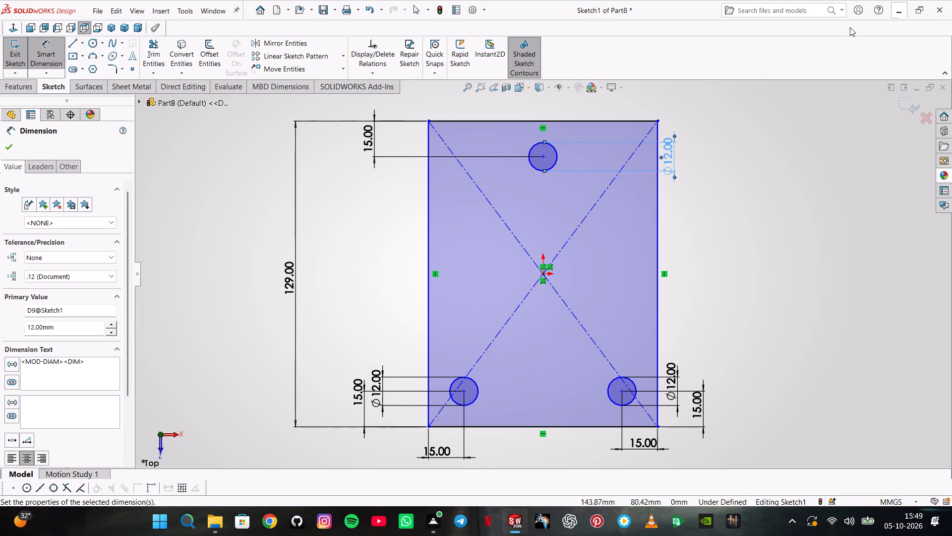
# Extrude the rectangle with its three holes as a 5 mm blind boss from the sketch plane.
pyautogui.click(20, 88)
pyautogui.click(40, 61)
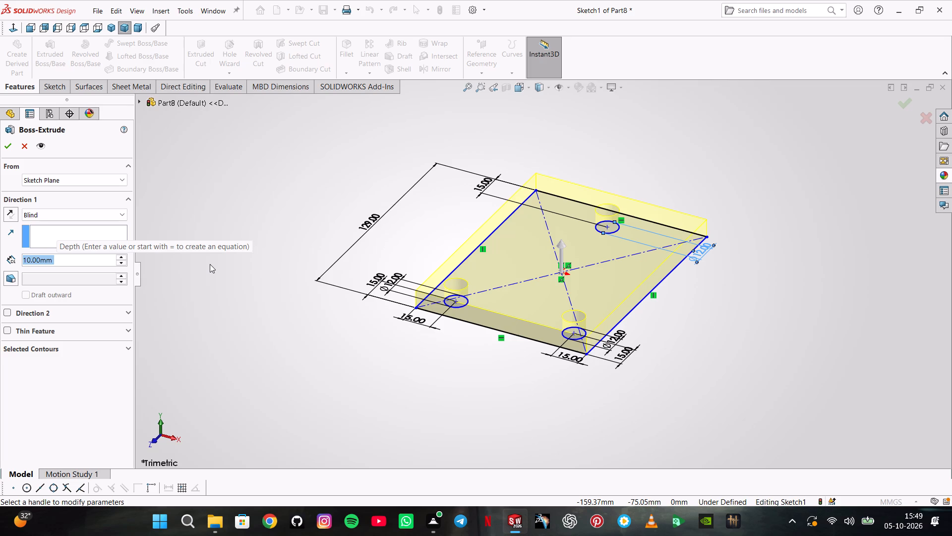
pyautogui.press('5')
pyautogui.press('Return')
pyautogui.press('Return')
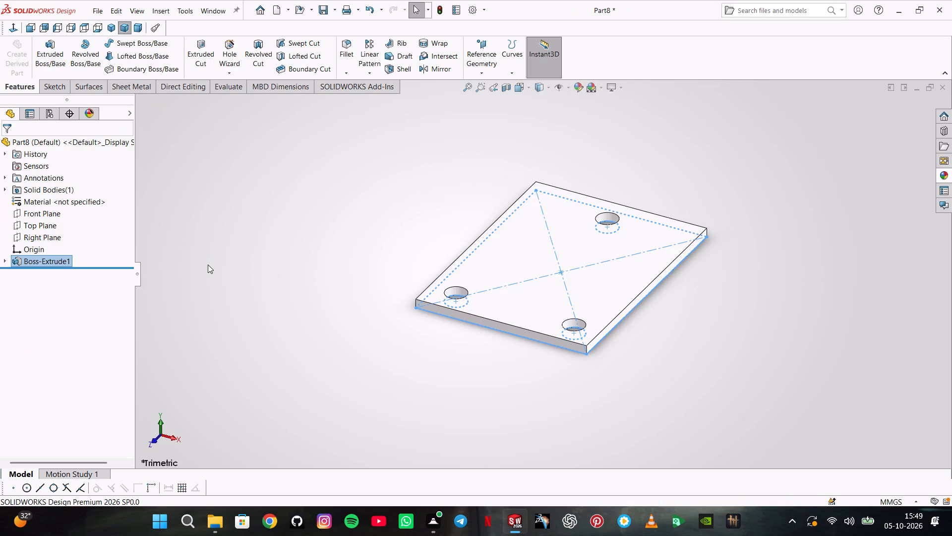
# Apply a different preset scene to the plate's display and clear the selection.
pyautogui.click(598, 89)
pyautogui.click(607, 130)
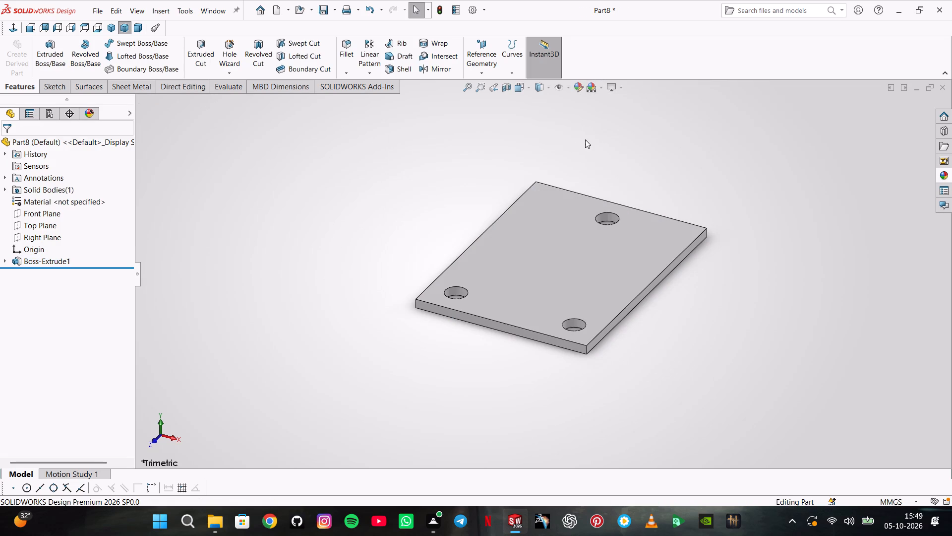
pyautogui.click(514, 166)
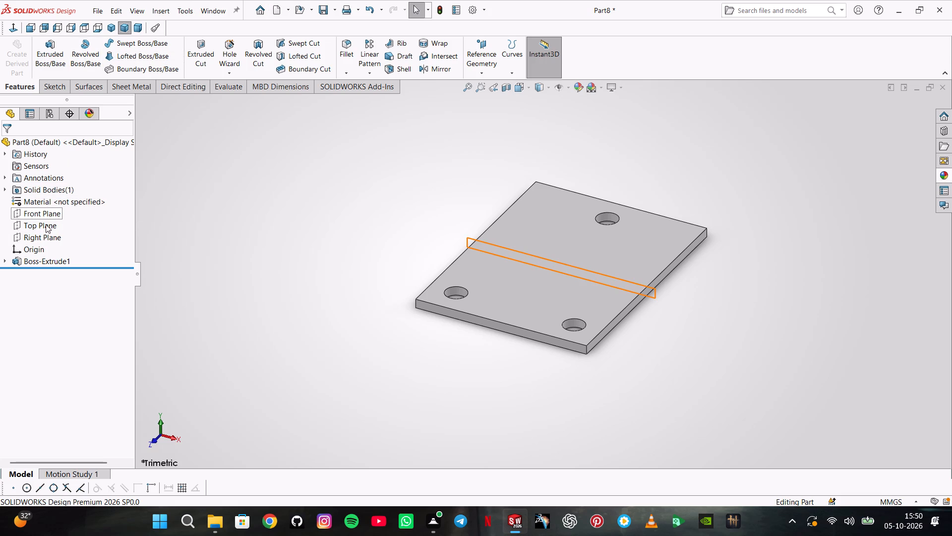
# Start a new sketch on the Right Plane.
pyautogui.click(54, 239)
pyautogui.click(67, 216)
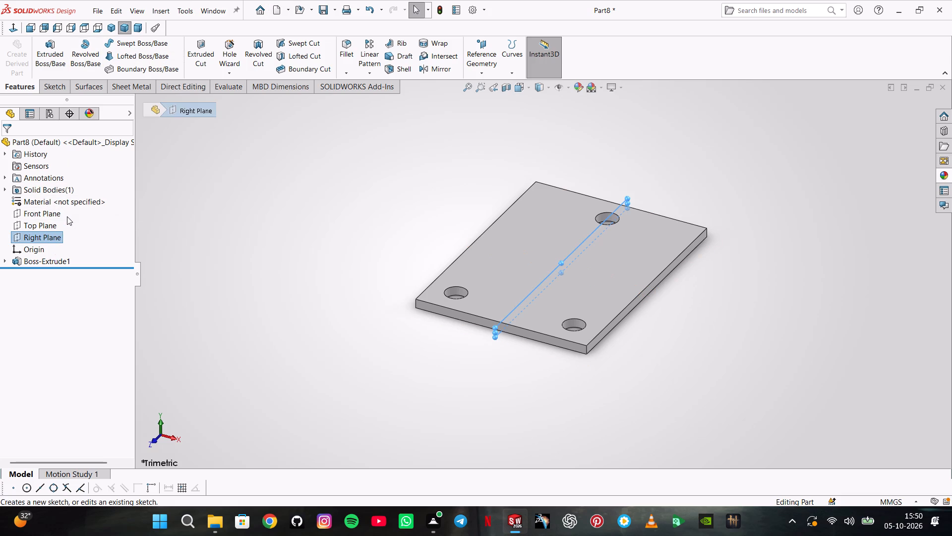
pyautogui.click(60, 231)
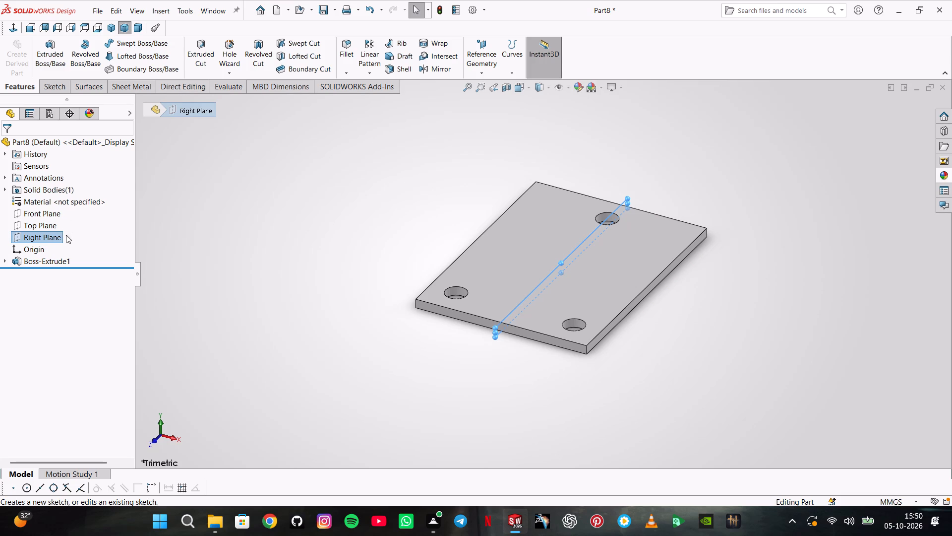
pyautogui.click(61, 238)
pyautogui.click(74, 224)
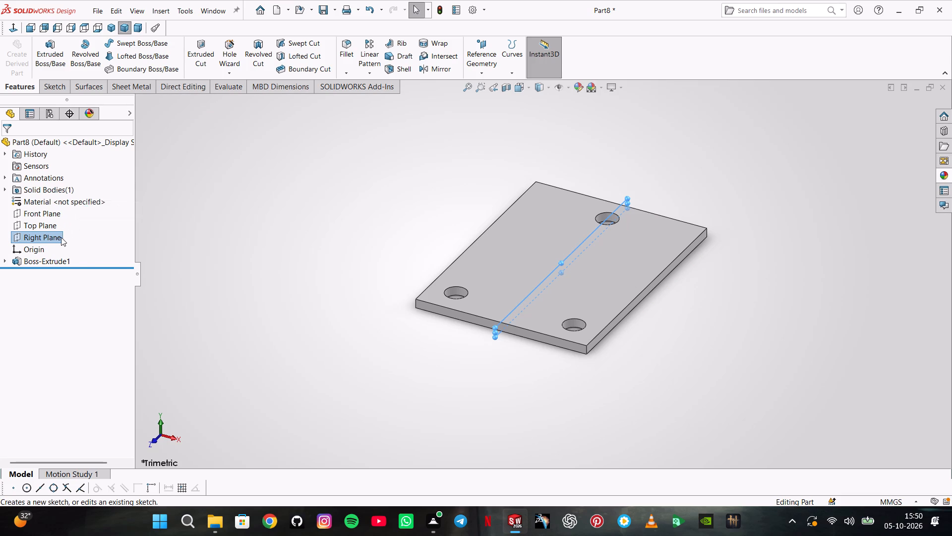
pyautogui.rightClick(61, 237)
pyautogui.click(73, 218)
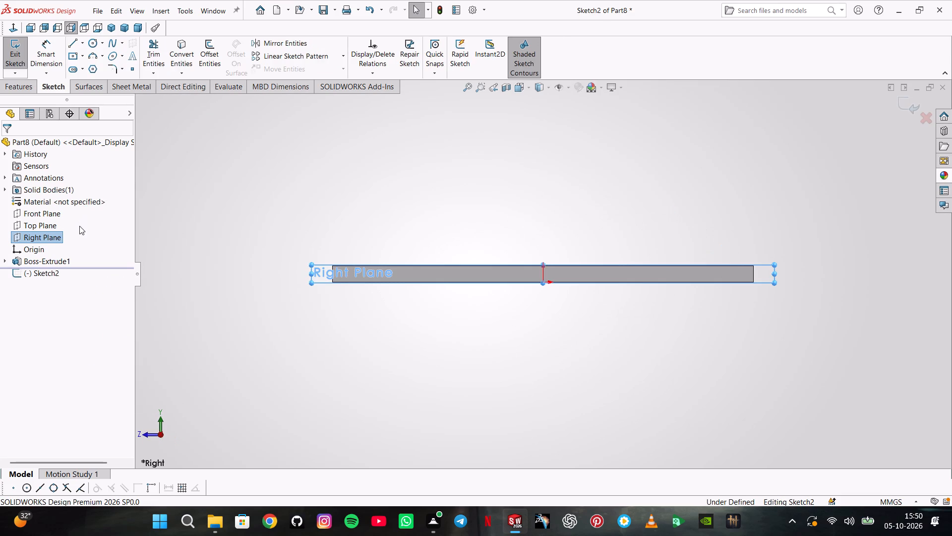
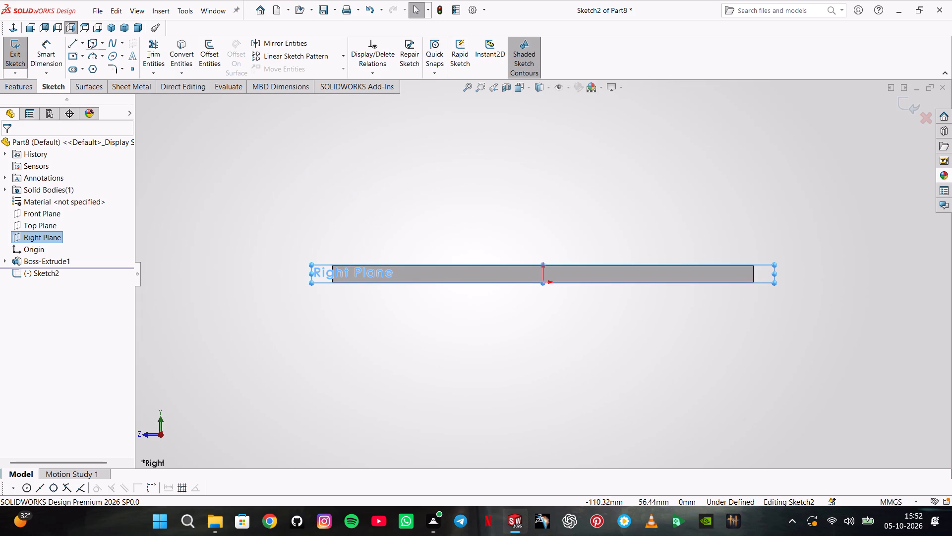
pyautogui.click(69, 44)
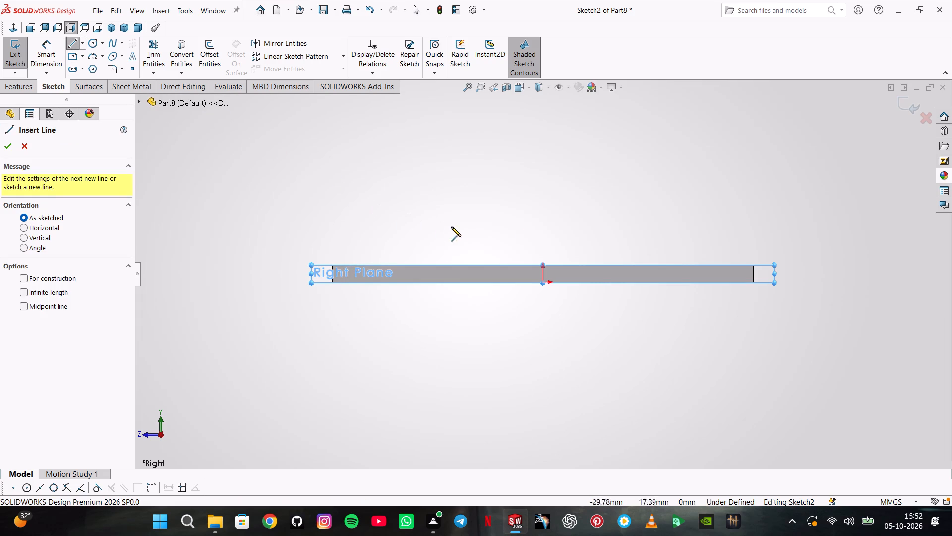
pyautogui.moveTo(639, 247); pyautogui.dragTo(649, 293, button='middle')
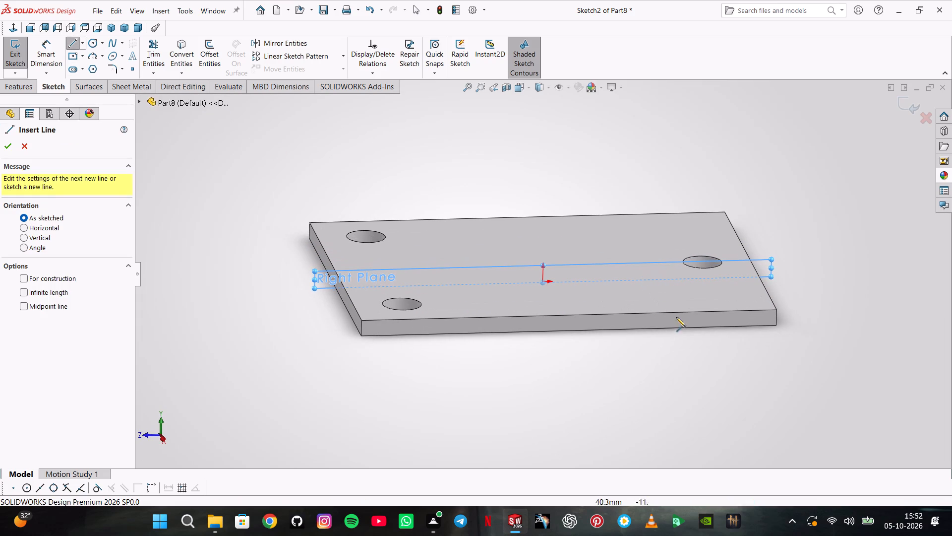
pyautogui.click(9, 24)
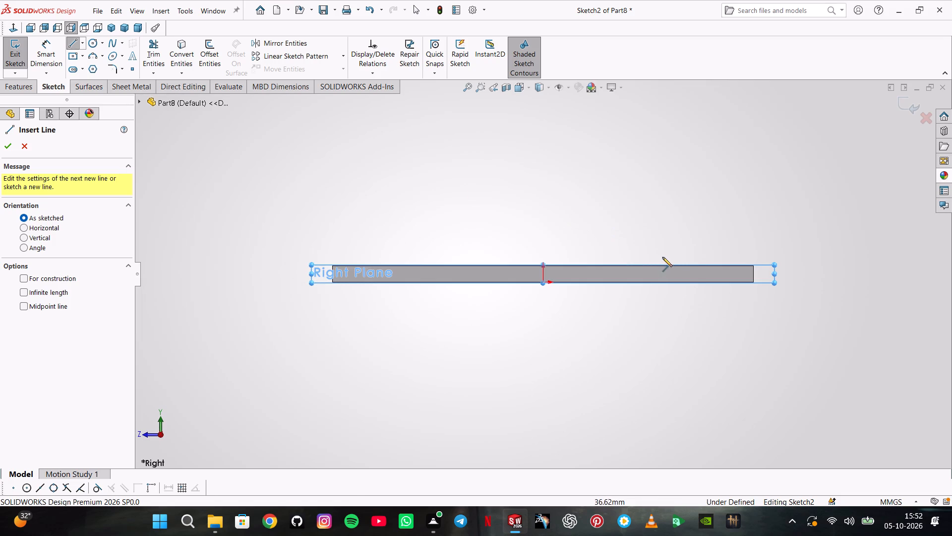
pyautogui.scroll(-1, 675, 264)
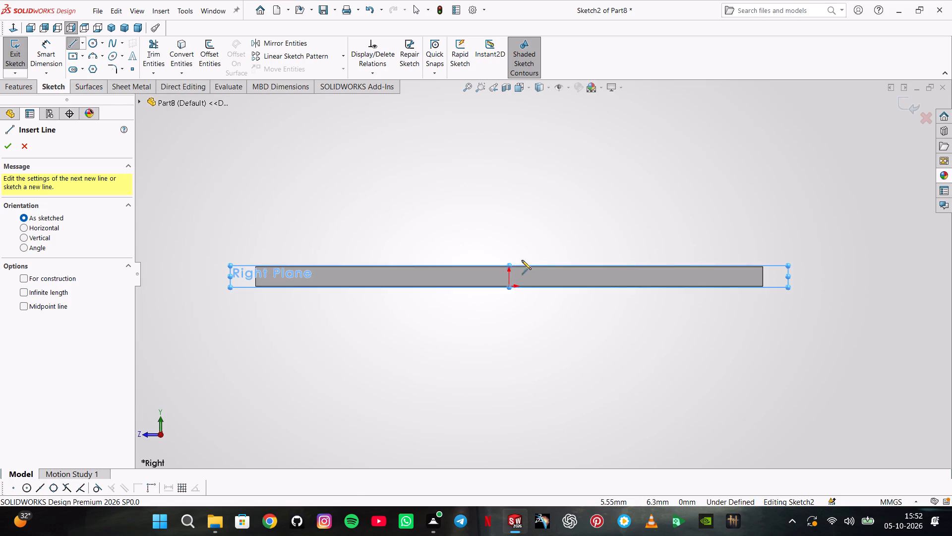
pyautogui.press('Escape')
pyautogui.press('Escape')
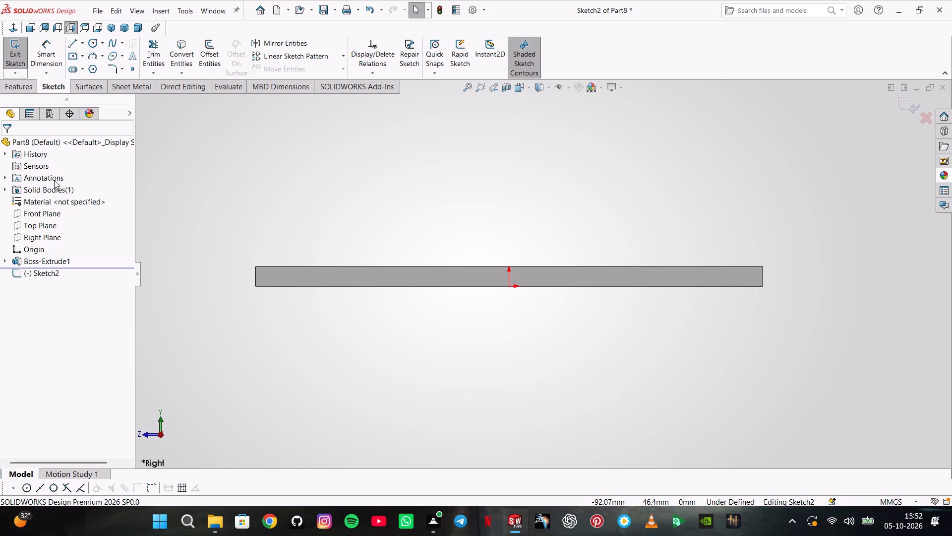
# Stretch the displayed boundary of the Front Plane upward so it extends well above the plate.
pyautogui.click(48, 213)
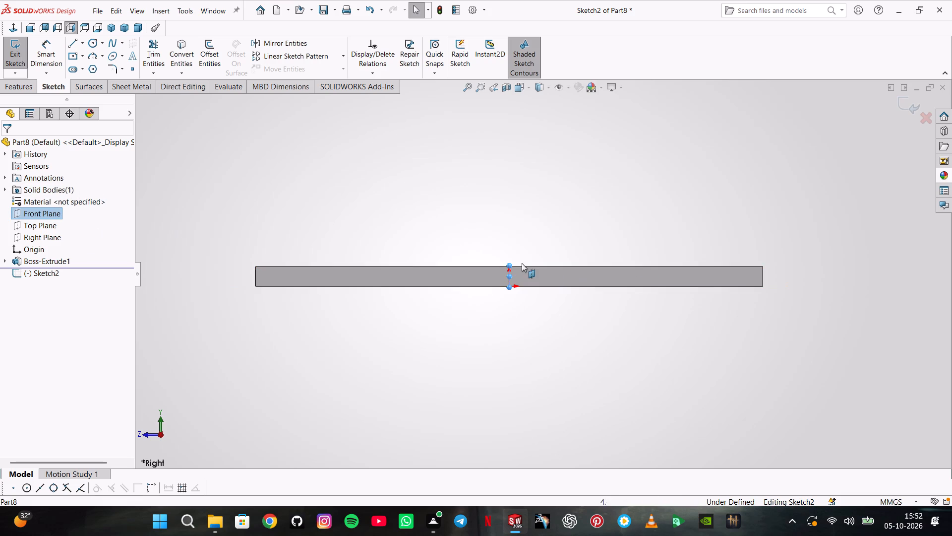
pyautogui.moveTo(510, 265); pyautogui.dragTo(513, 122)
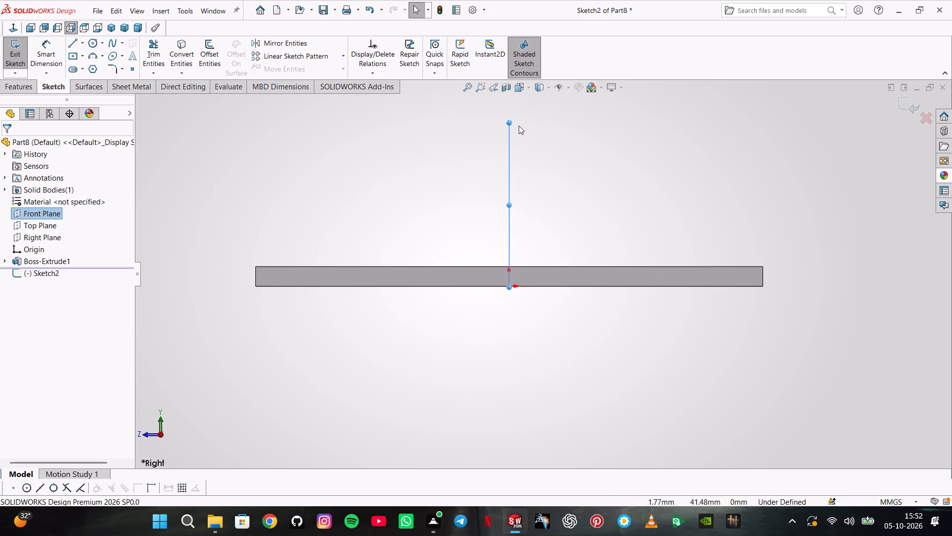
# Enlarge the displayed boundary of the Right Plane so it extends well above and below the plate.
pyautogui.moveTo(546, 165); pyautogui.dragTo(537, 225, button='middle')
pyautogui.click(58, 238)
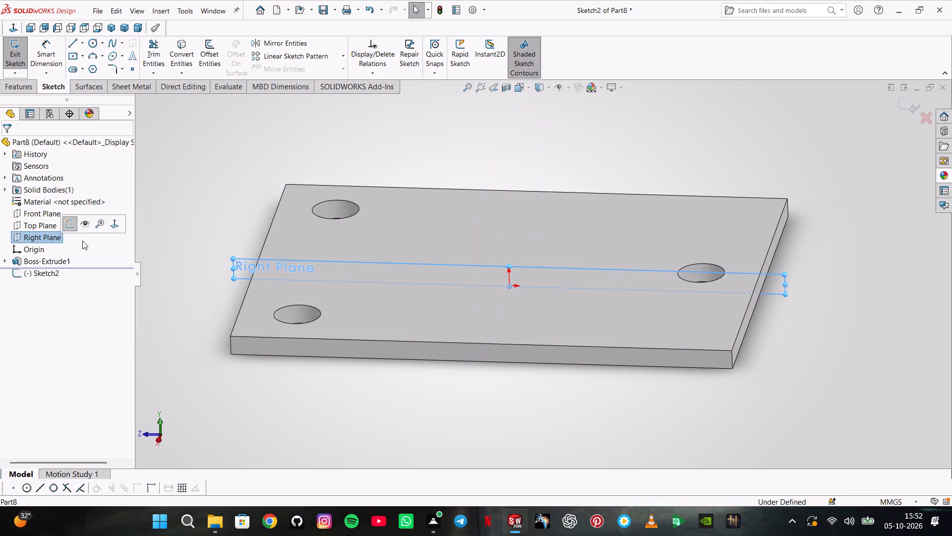
pyautogui.moveTo(542, 238); pyautogui.dragTo(557, 199, button='middle')
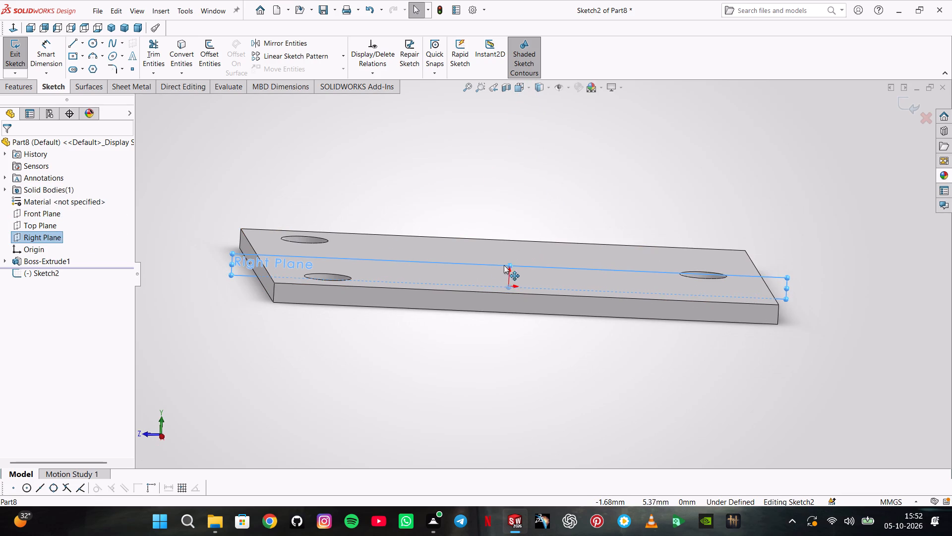
pyautogui.moveTo(508, 268); pyautogui.dragTo(531, 134)
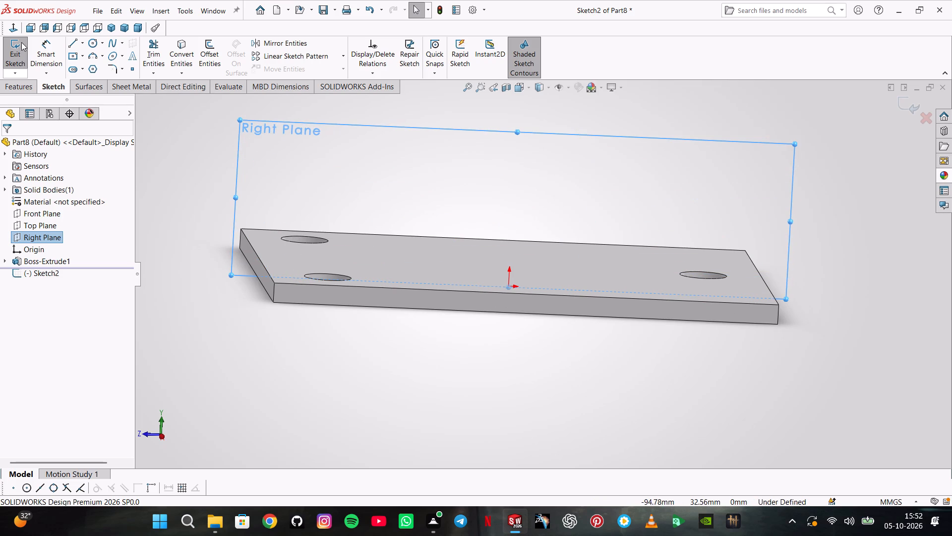
pyautogui.click(18, 33)
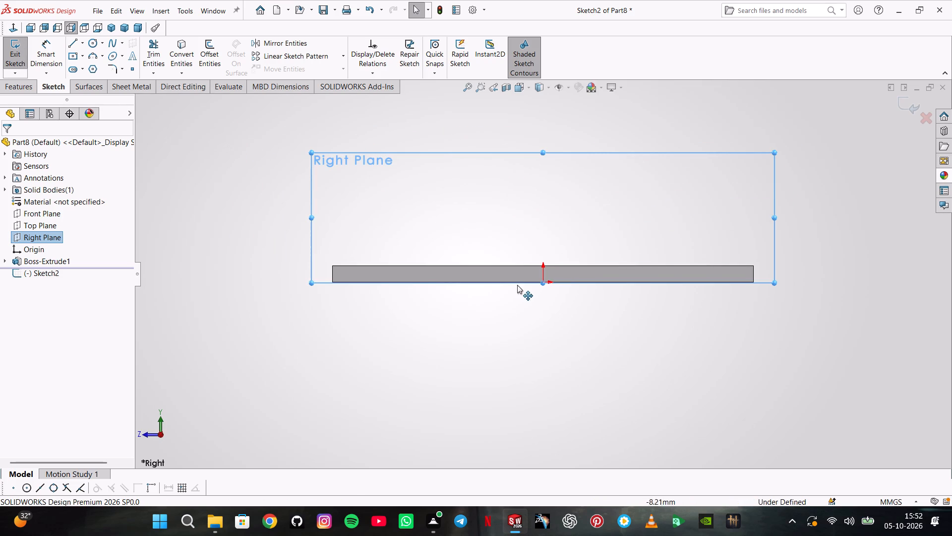
pyautogui.moveTo(541, 285); pyautogui.dragTo(560, 418)
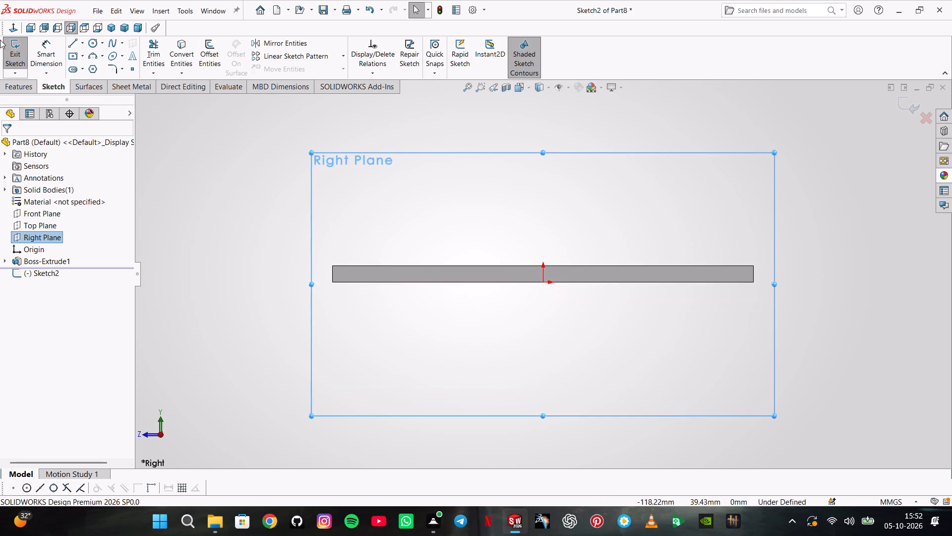
# Sketch an open profile on the plate's top edge: a sloped line, a horizontal line about 46 mm long, and a vertical line back down.
pyautogui.click(74, 47)
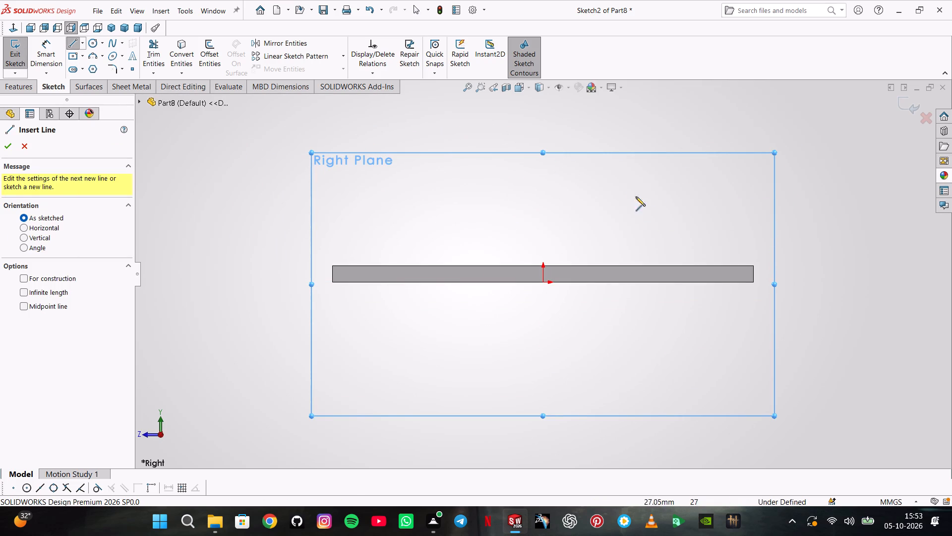
pyautogui.click(707, 268)
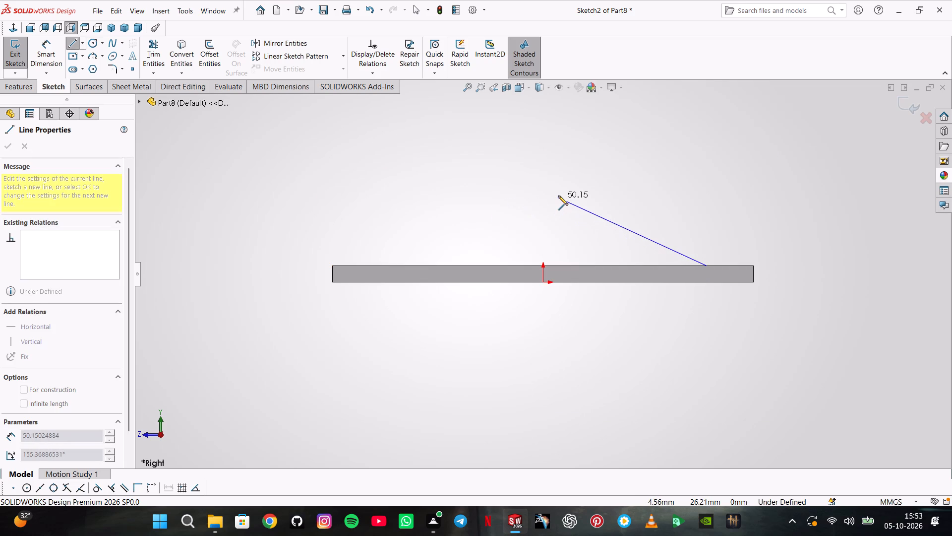
pyautogui.click(574, 201)
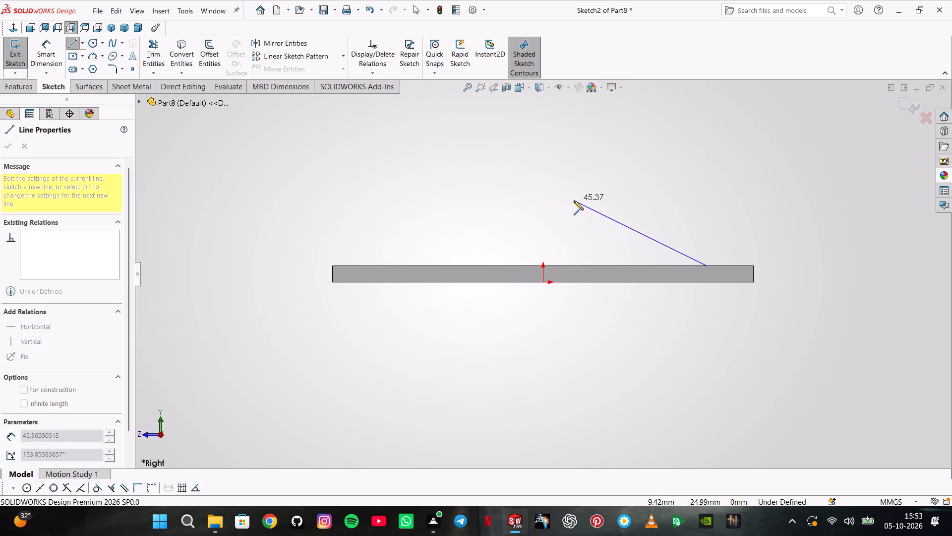
pyautogui.click(424, 202)
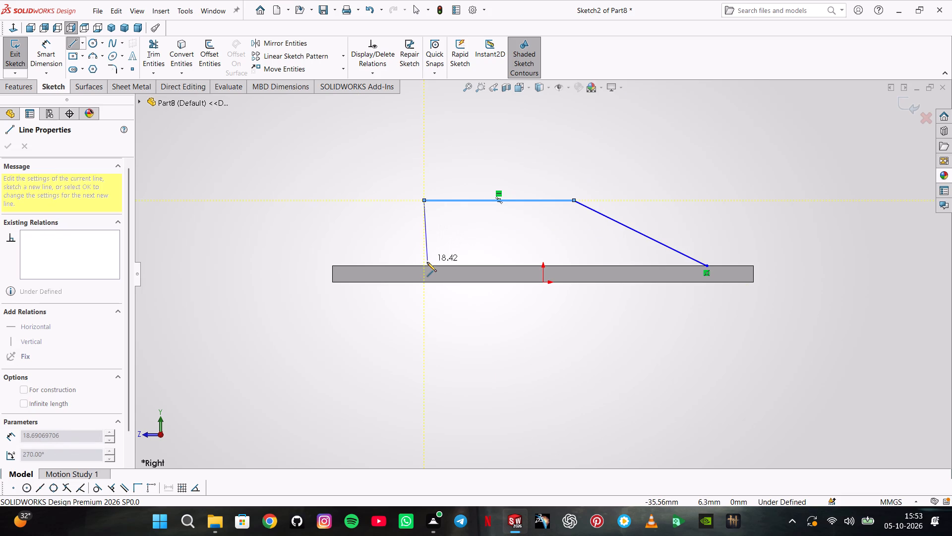
pyautogui.click(426, 265)
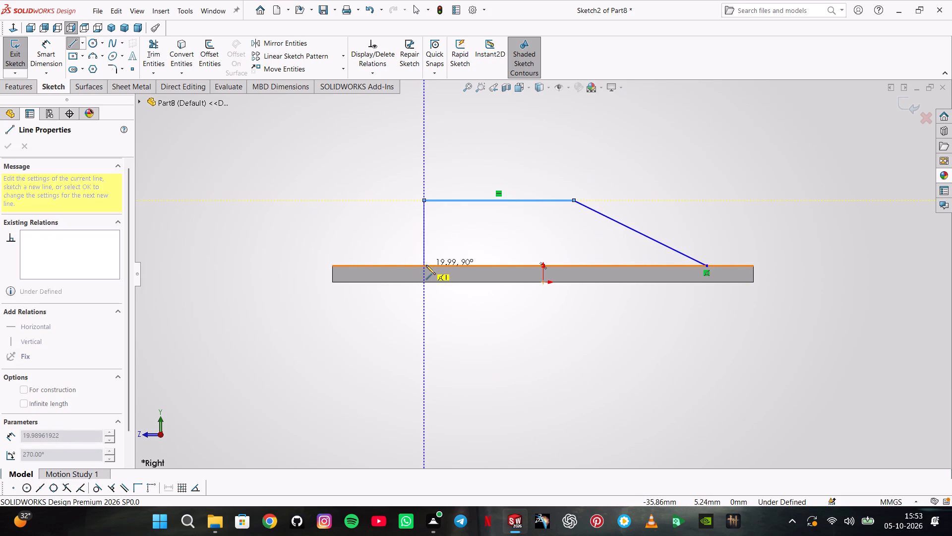
# Dimension the sloped line's lower endpoint 27 mm from the plate's nearest end edge.
pyautogui.click(47, 58)
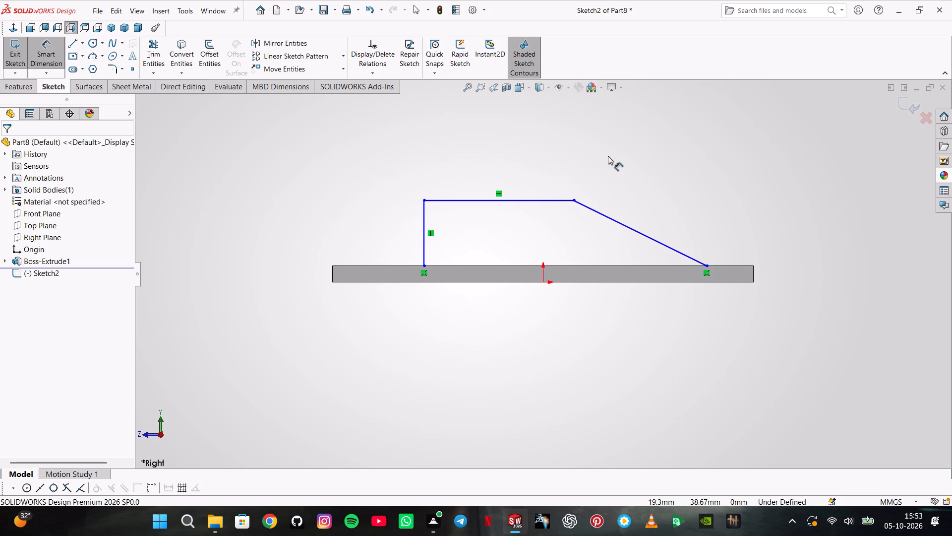
pyautogui.press('Escape')
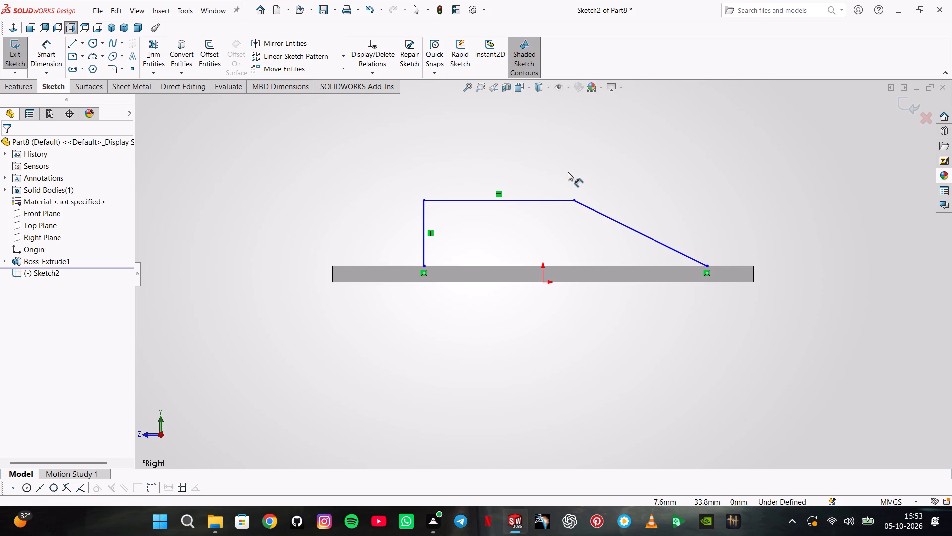
pyautogui.click(57, 57)
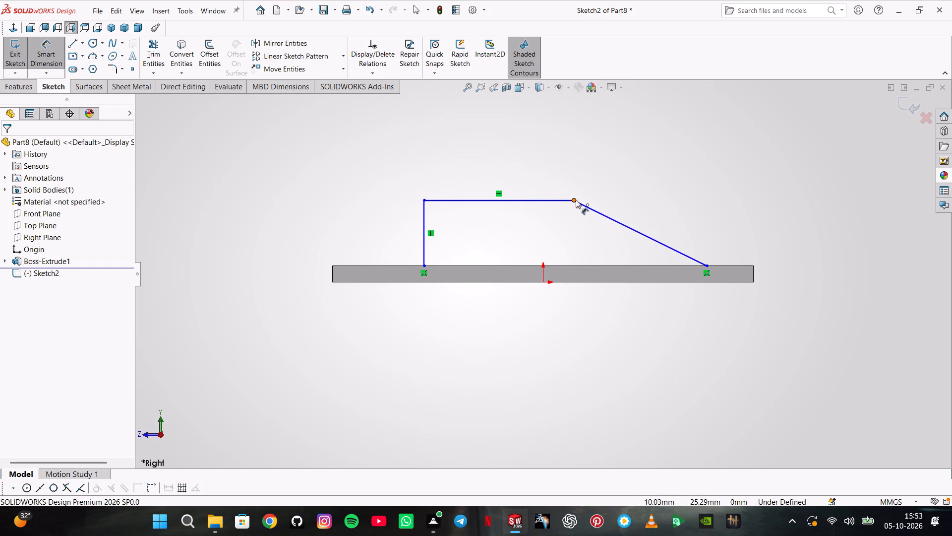
pyautogui.click(707, 265)
pyautogui.click(753, 275)
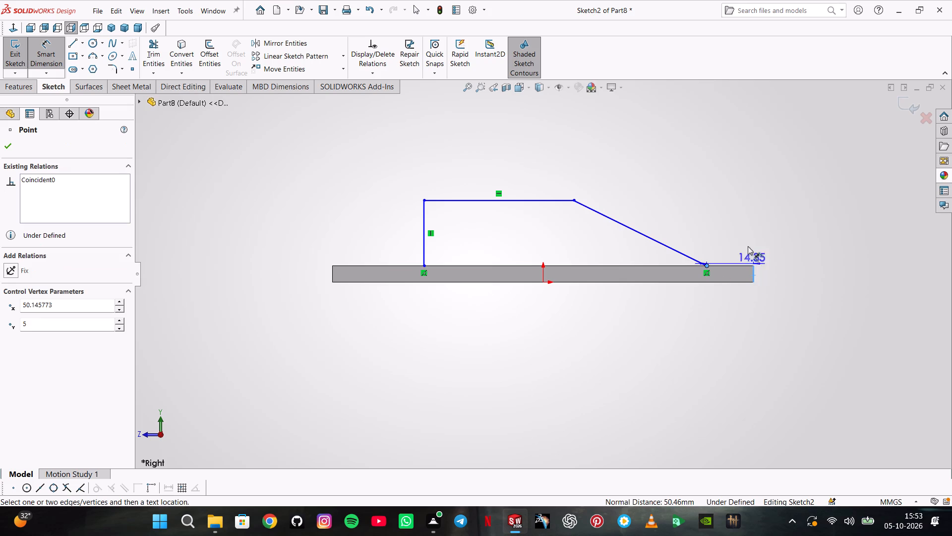
pyautogui.click(708, 177)
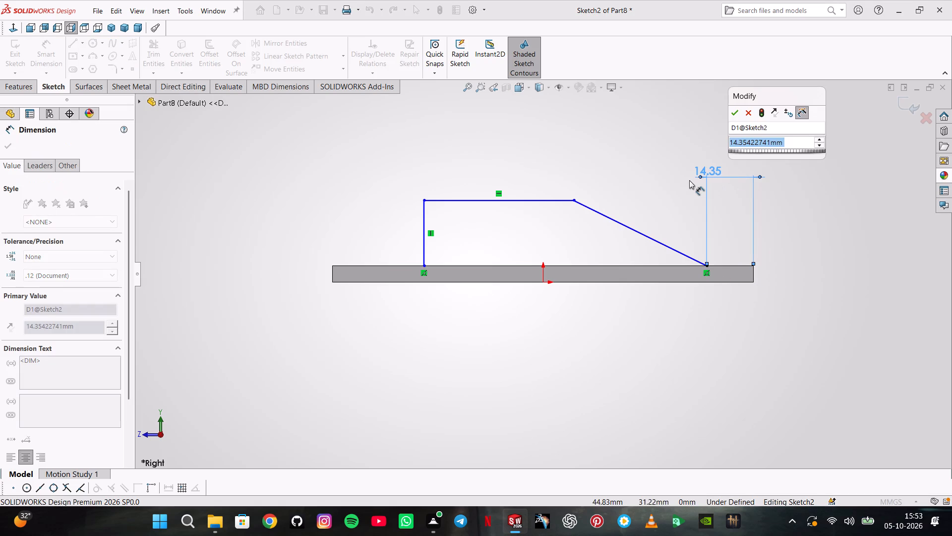
pyautogui.write('27')
pyautogui.press('Return')
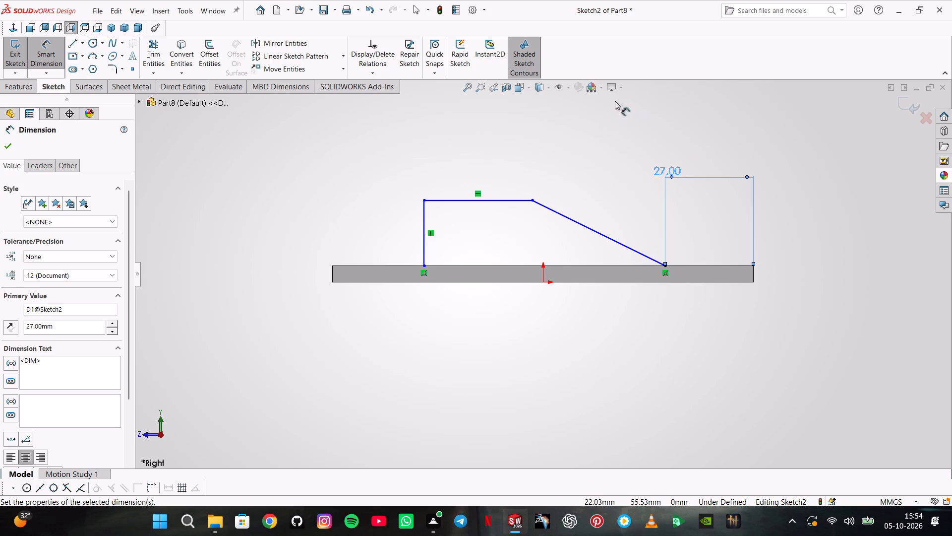
# Place a sketch point on the profile's horizontal top line, between its midpoint and the corner with the sloped line.
pyautogui.click(130, 76)
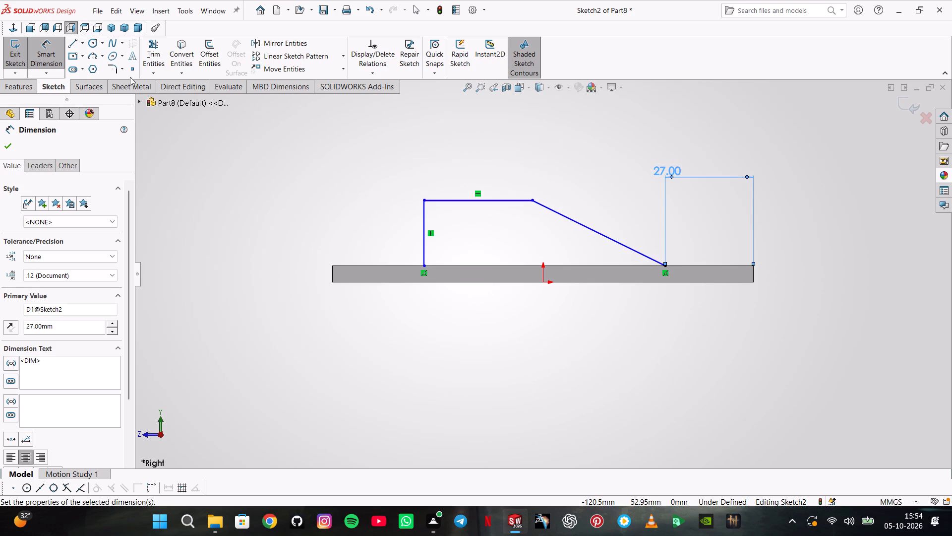
pyautogui.moveTo(133, 68); pyautogui.dragTo(143, 73)
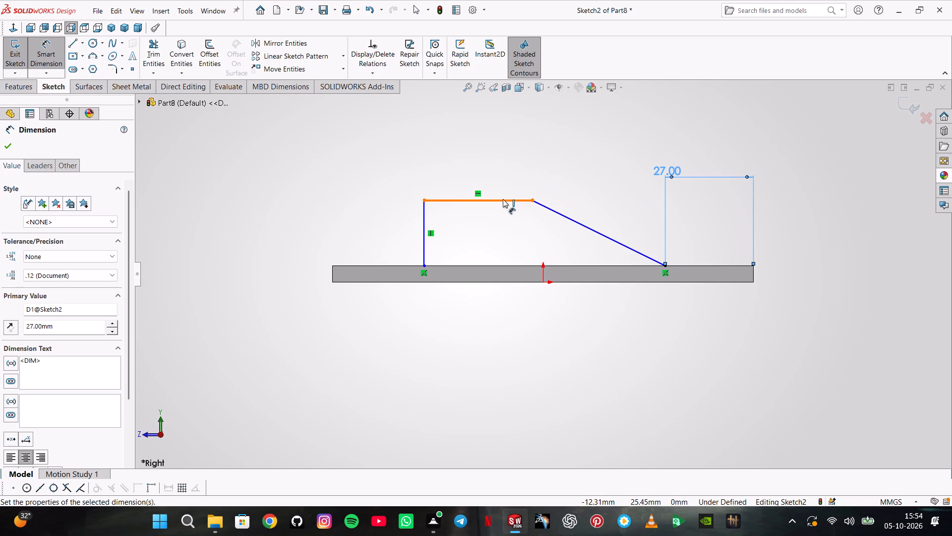
pyautogui.click(503, 199)
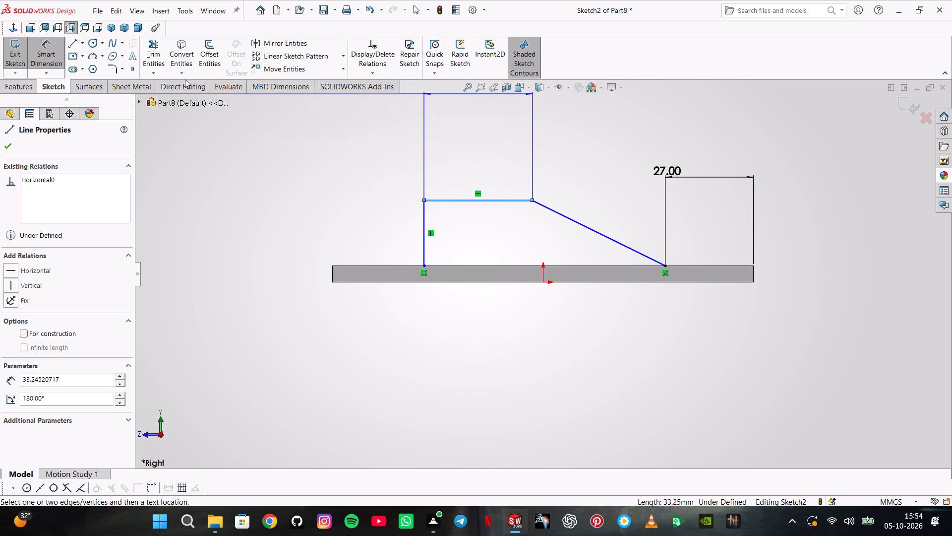
pyautogui.press('Escape')
pyautogui.click(134, 73)
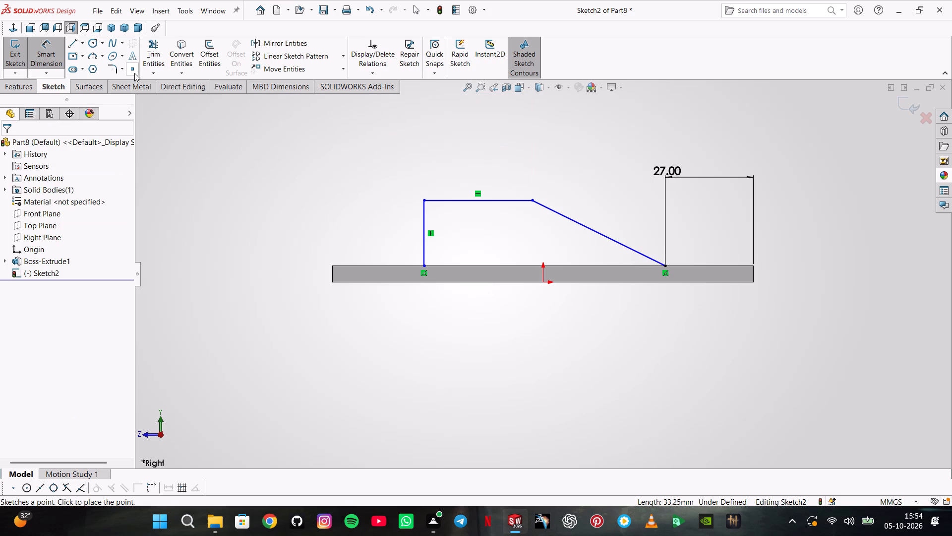
pyautogui.click(502, 200)
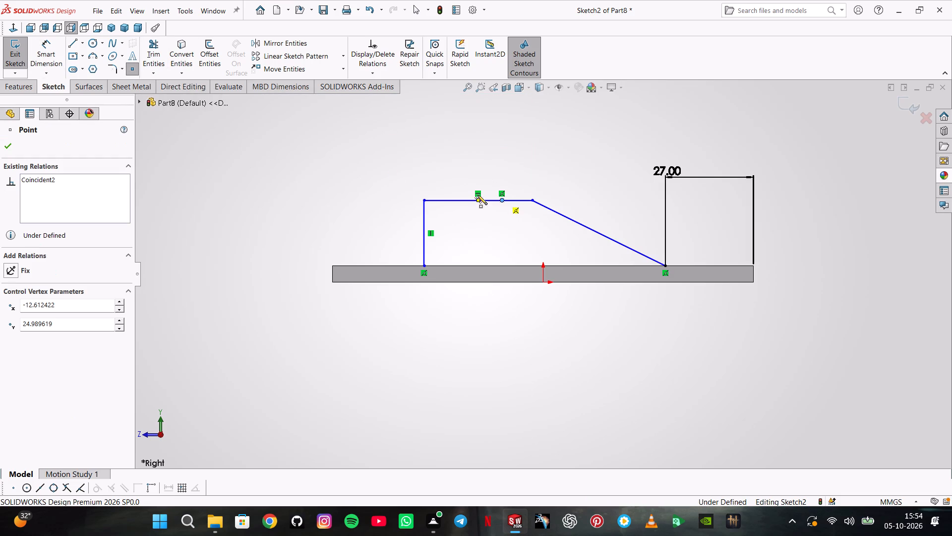
# Dimension the sketch point 14 mm horizontally from the corner where the top line meets the sloped line.
pyautogui.click(57, 57)
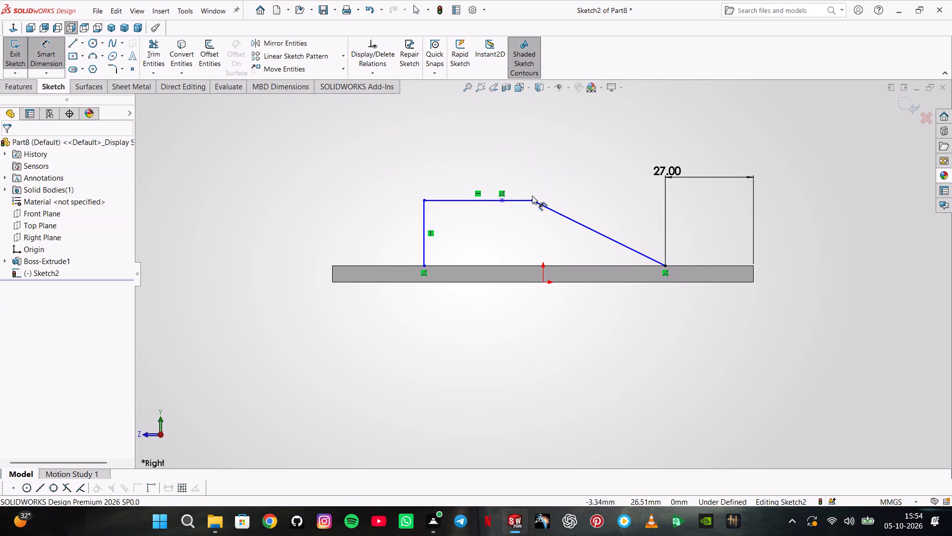
pyautogui.click(532, 201)
pyautogui.click(503, 200)
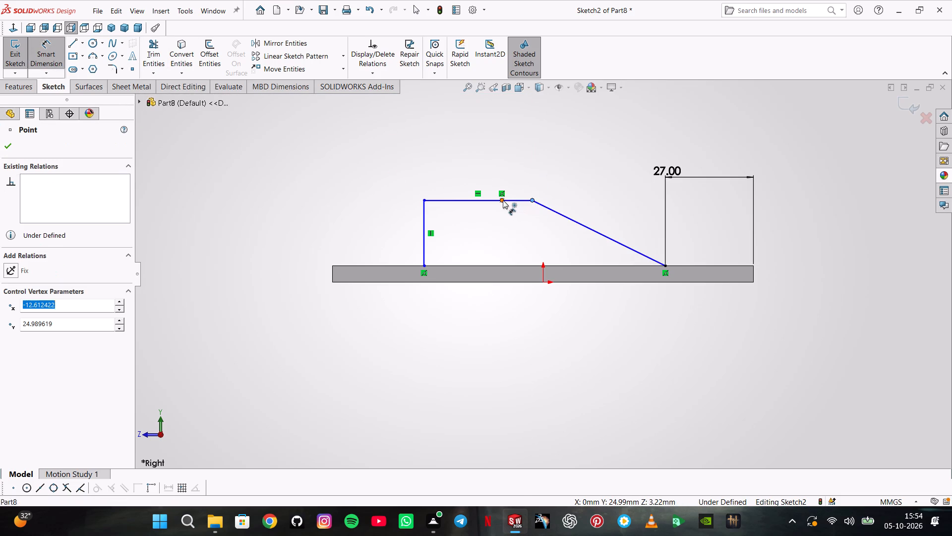
pyautogui.click(520, 152)
pyautogui.write('14')
pyautogui.press('Return')
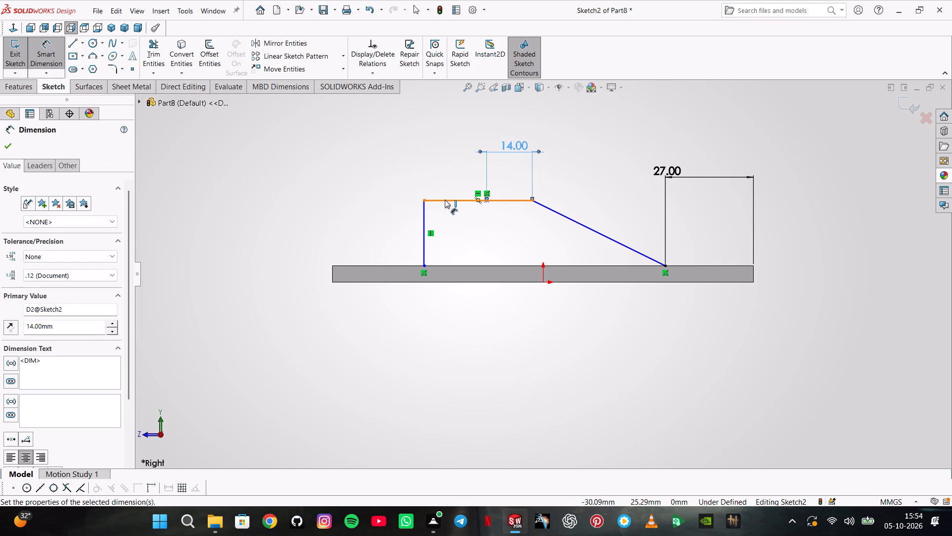
# Dimension the sketch point on the top line 35 mm from the profile's vertical line.
pyautogui.click(486, 201)
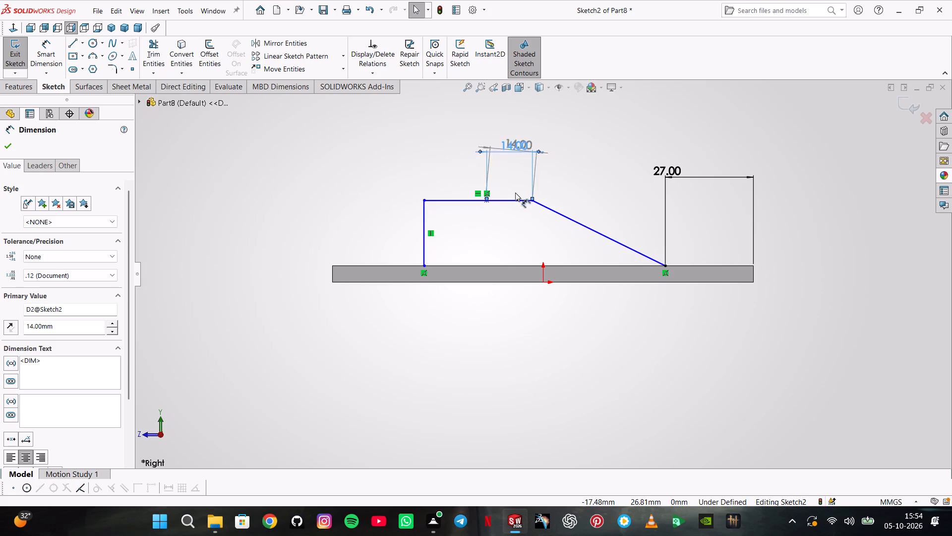
pyautogui.press('Escape')
pyautogui.scroll(-1, 486, 201)
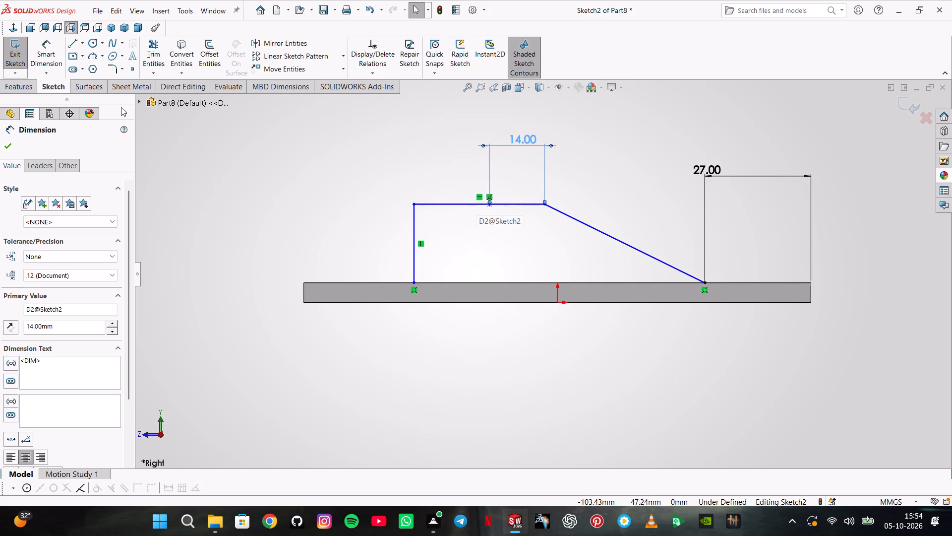
pyautogui.click(59, 65)
pyautogui.click(491, 218)
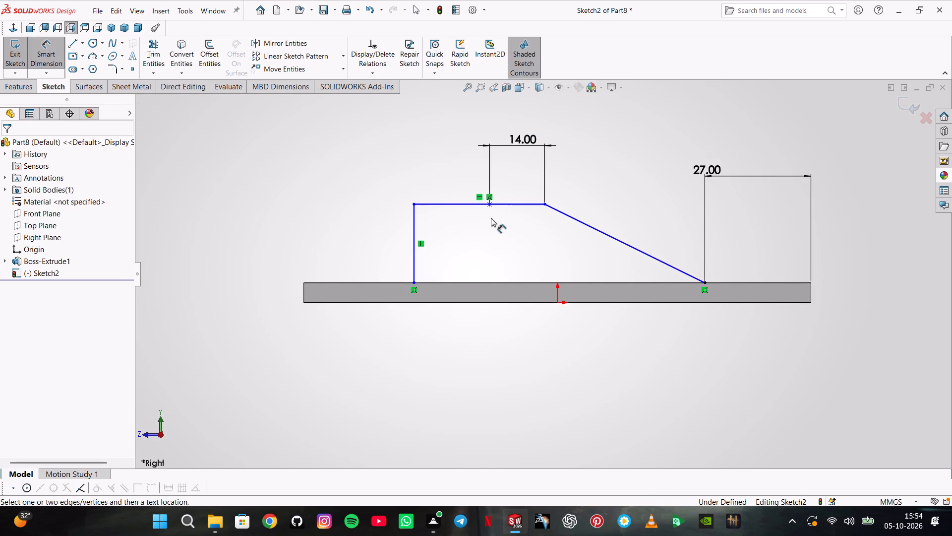
pyautogui.click(491, 206)
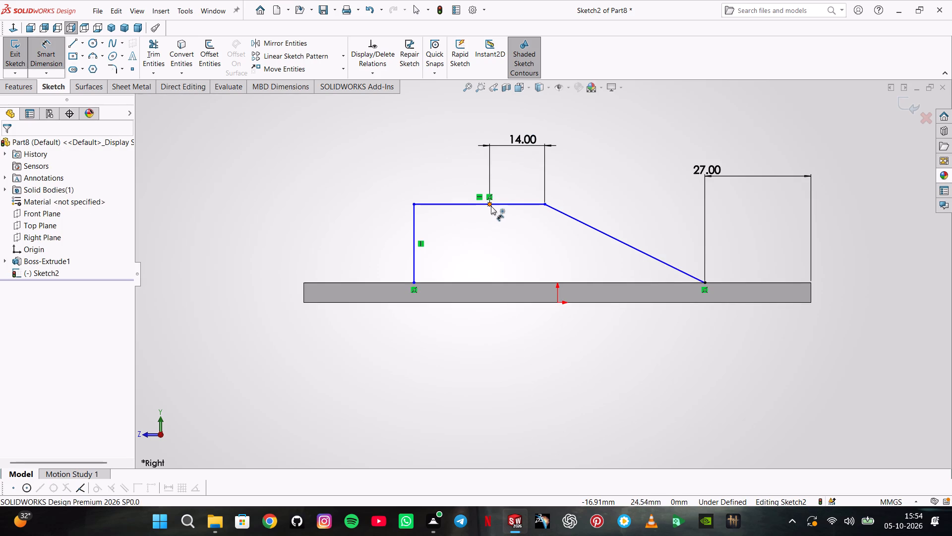
pyautogui.click(415, 219)
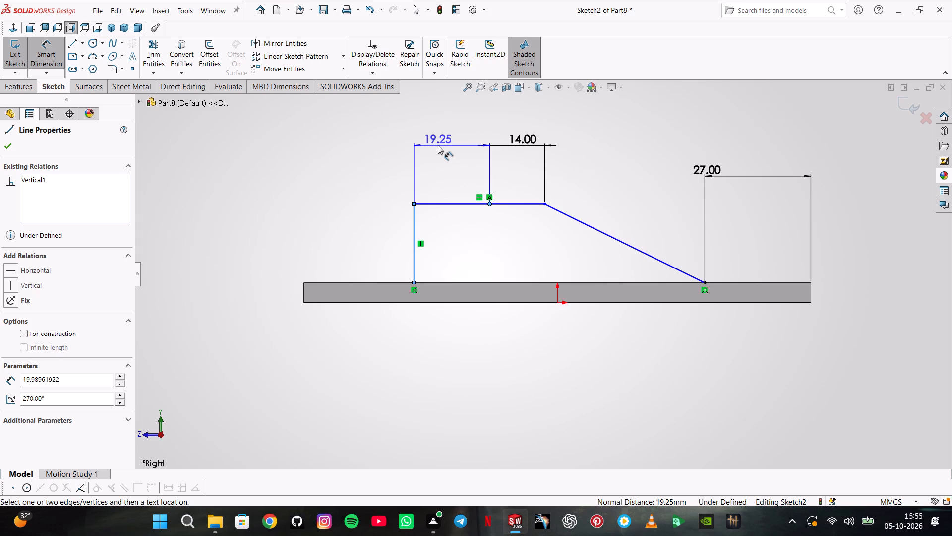
pyautogui.click(438, 145)
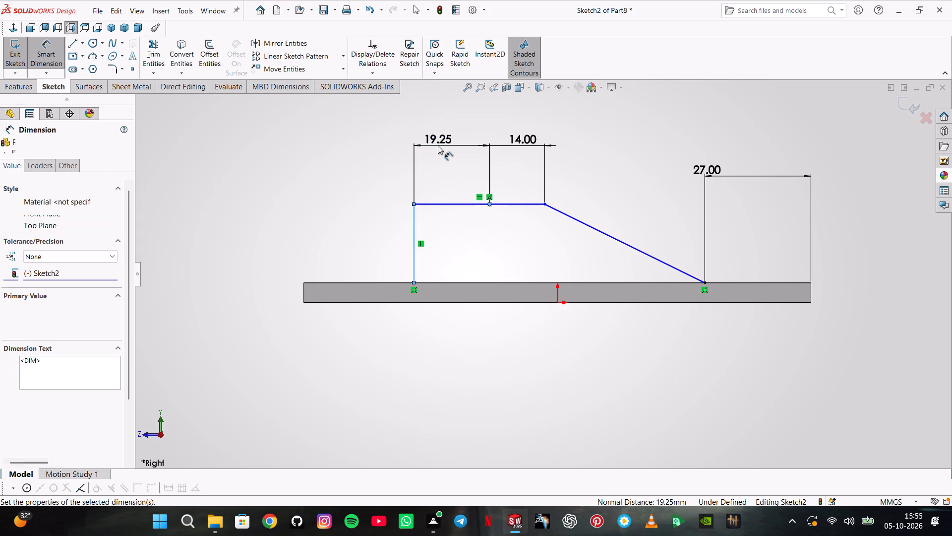
pyautogui.write('35')
pyautogui.press('Return')
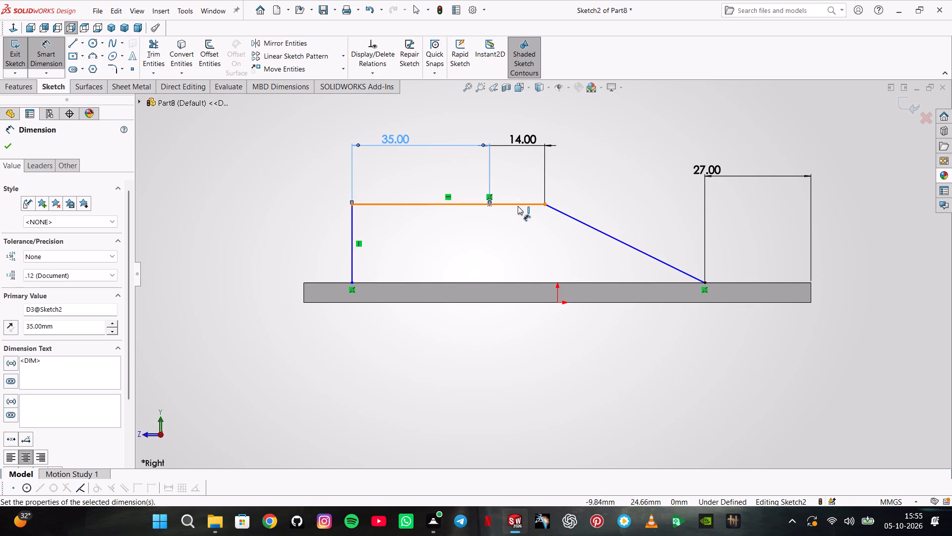
pyautogui.press('Escape')
# Add a vertical relation between the sketch point on the top line and the origin.
pyautogui.click(490, 206)
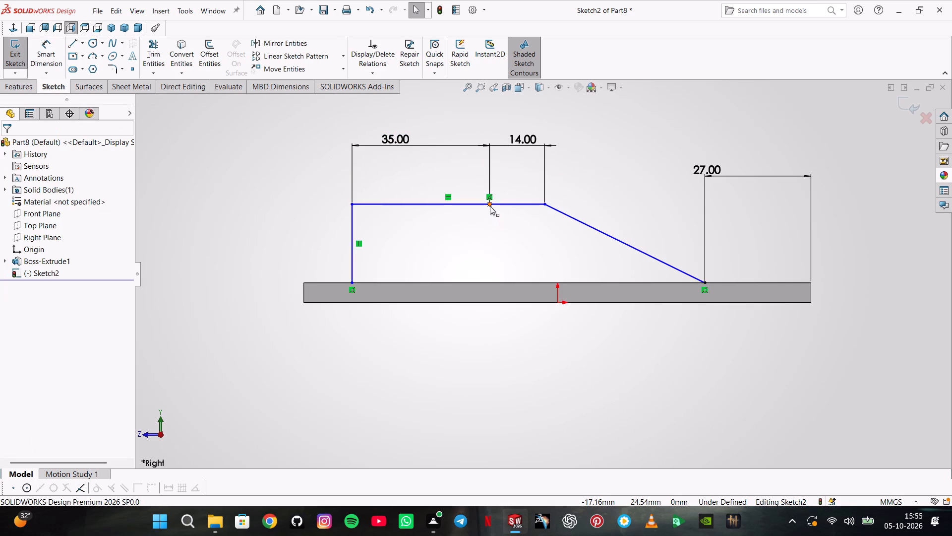
pyautogui.keyDown('ctrl'); pyautogui.click(555, 301); pyautogui.keyUp('ctrl')
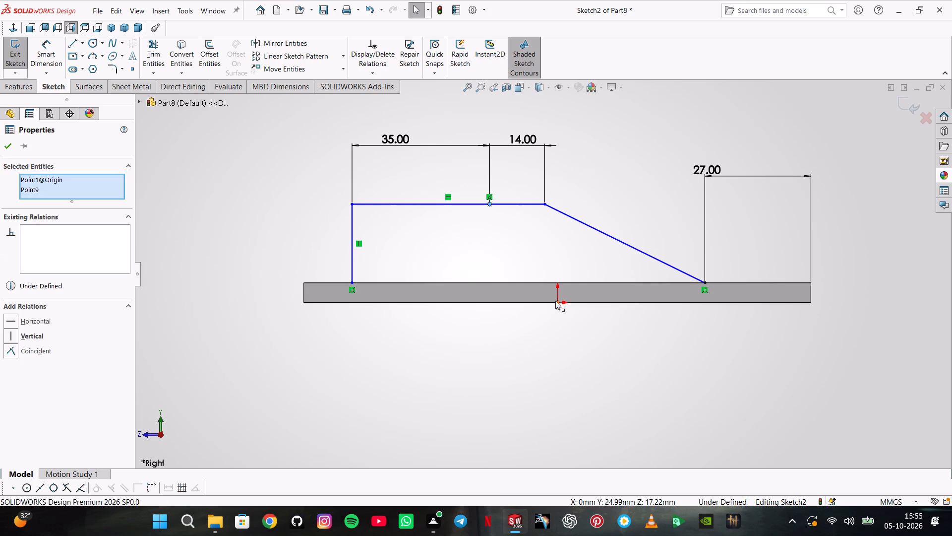
pyautogui.click(599, 260)
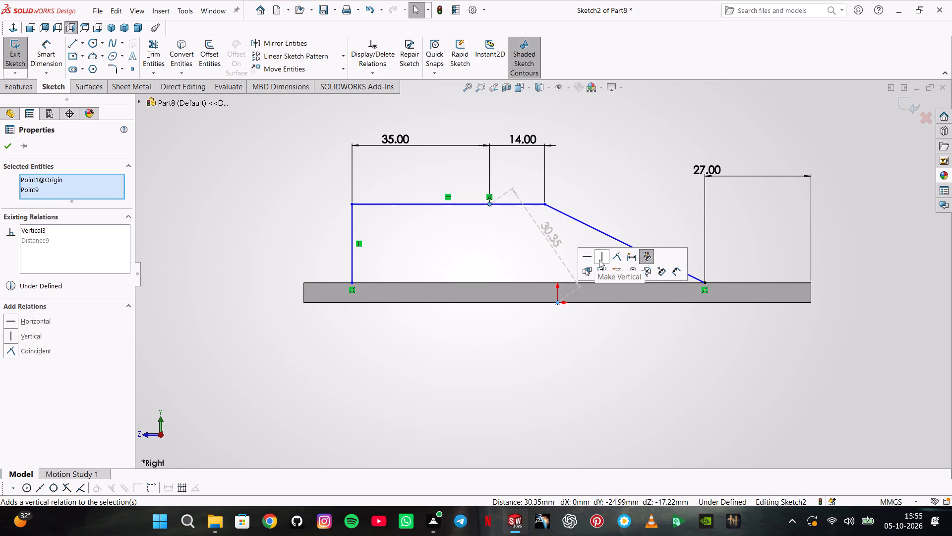
pyautogui.press('Escape')
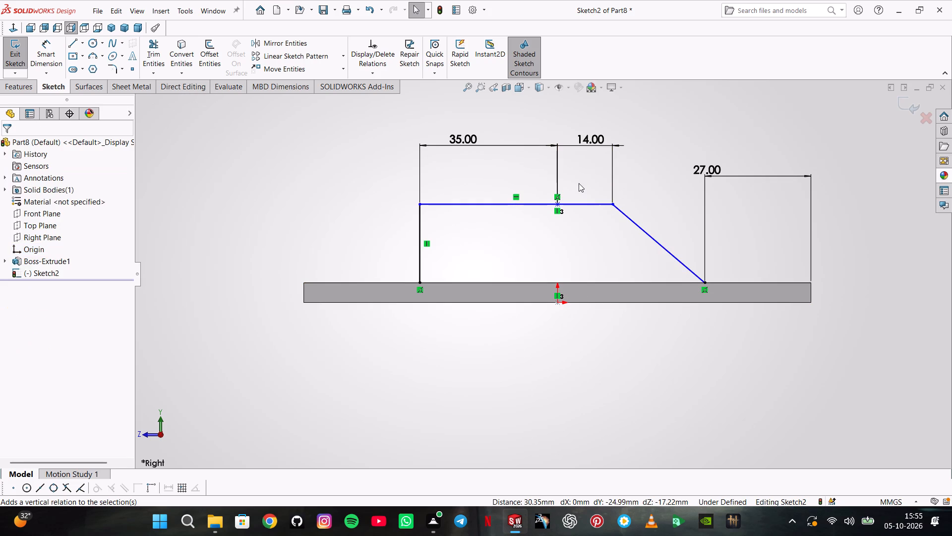
# Start a Boss-Extrude of the open profile and close the sketch with the model edges, keeping the proposed direction.
pyautogui.click(28, 94)
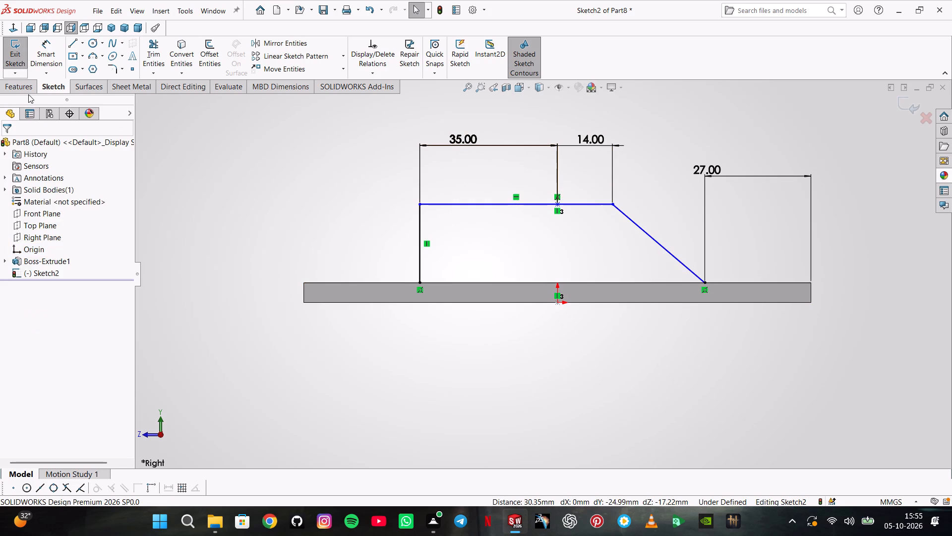
pyautogui.click(34, 84)
pyautogui.click(50, 51)
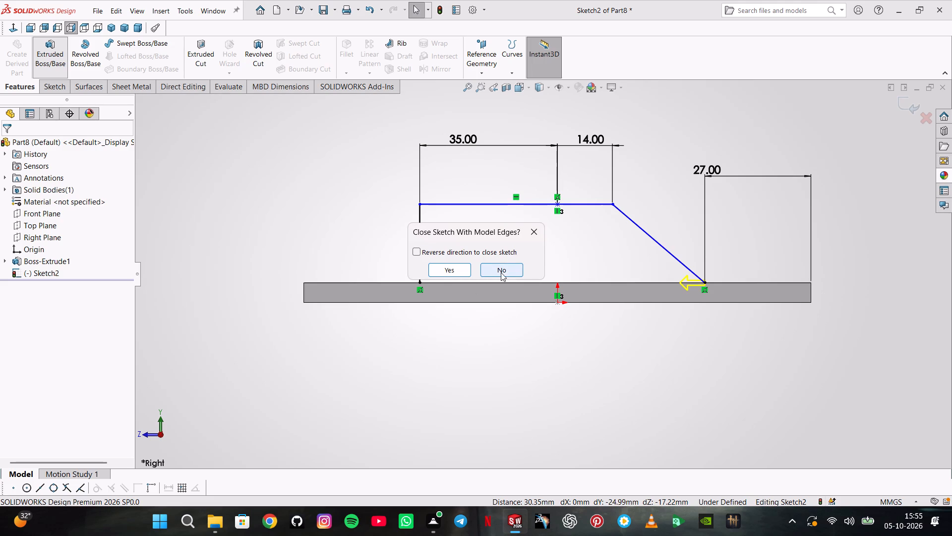
pyautogui.click(449, 275)
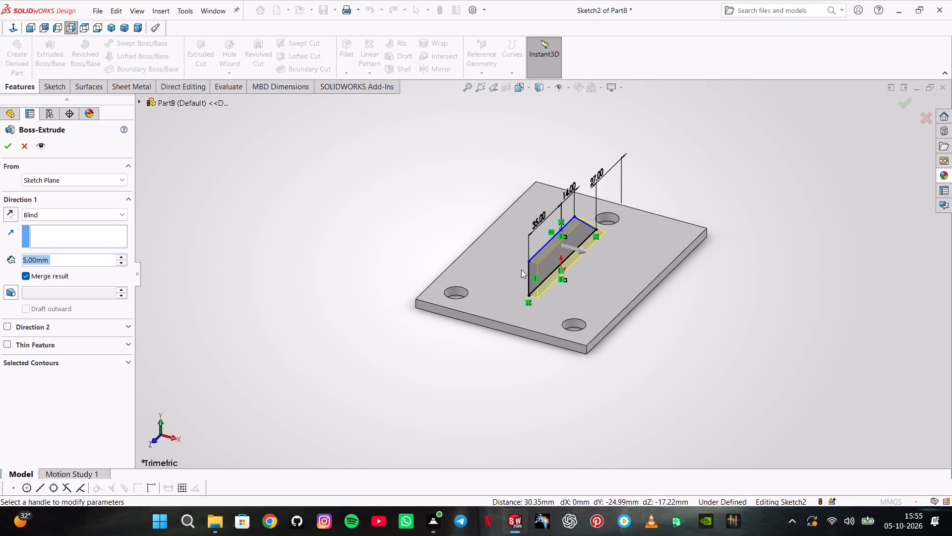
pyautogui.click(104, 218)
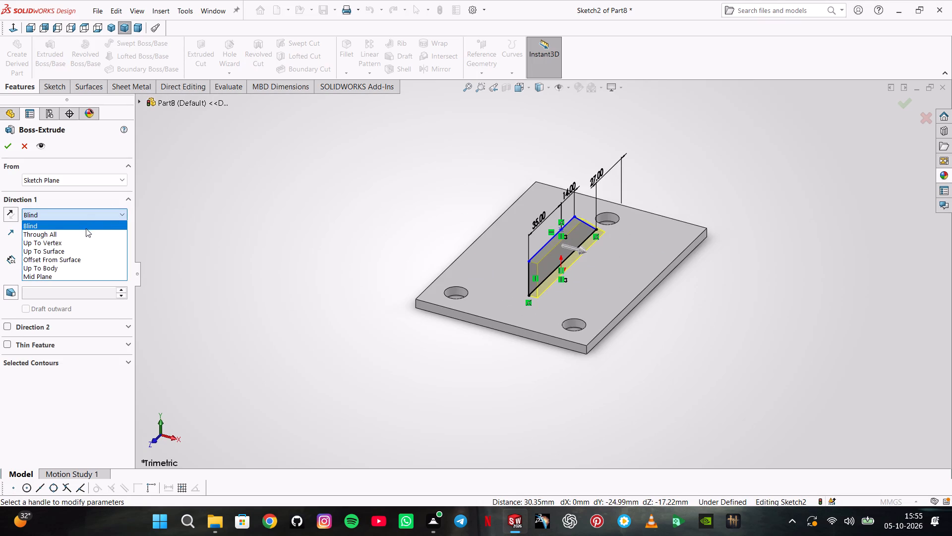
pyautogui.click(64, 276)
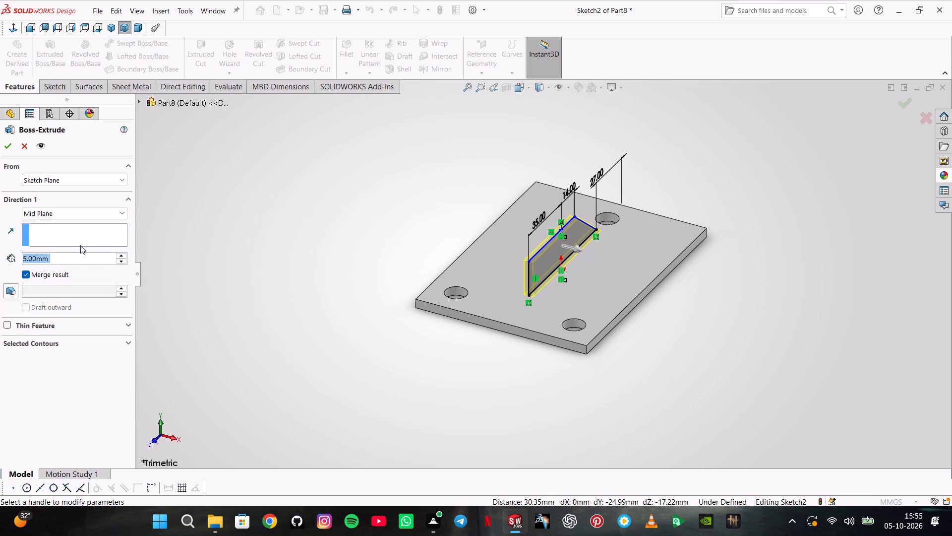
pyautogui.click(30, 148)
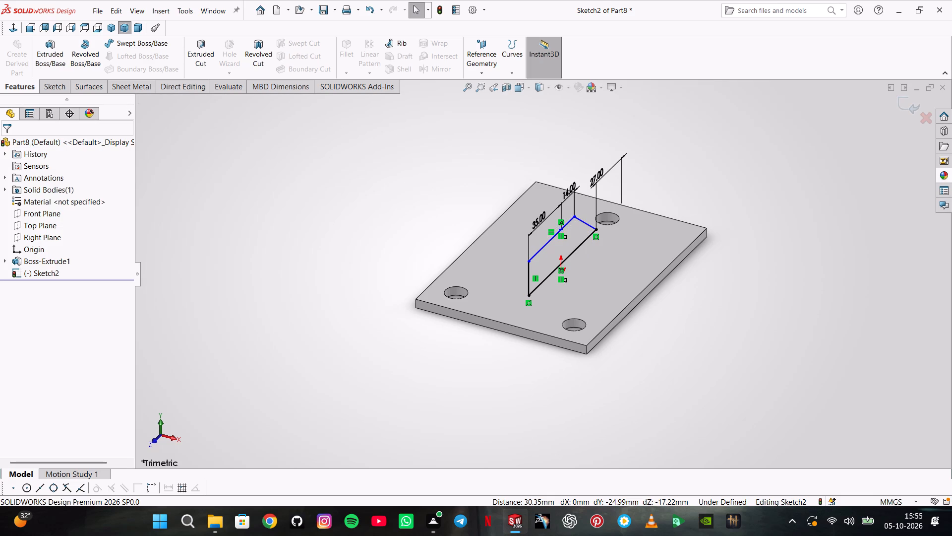
# Edit the plate's base sketch and dimension the rectangle's width as 70+27*2, for 124 mm.
pyautogui.click(40, 86)
pyautogui.click(16, 51)
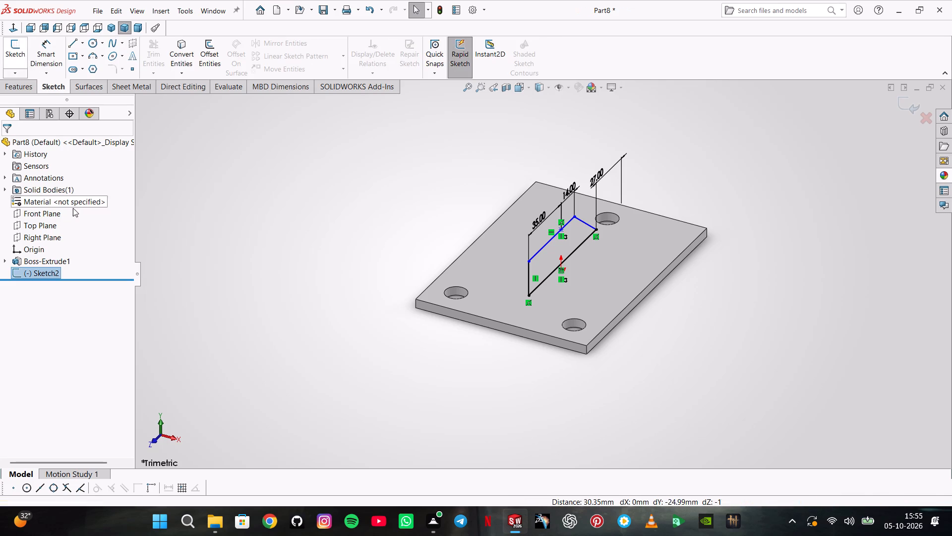
pyautogui.click(68, 266)
pyautogui.click(90, 238)
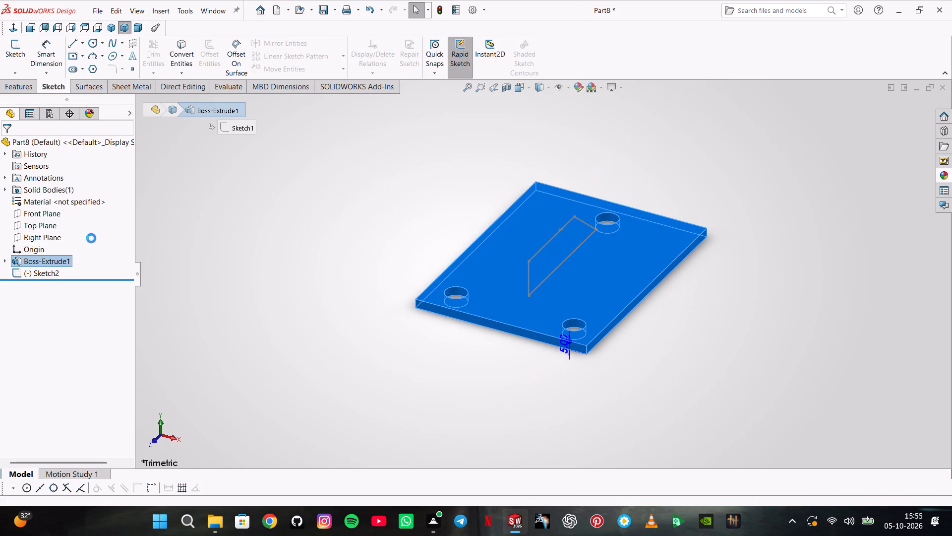
pyautogui.click(56, 59)
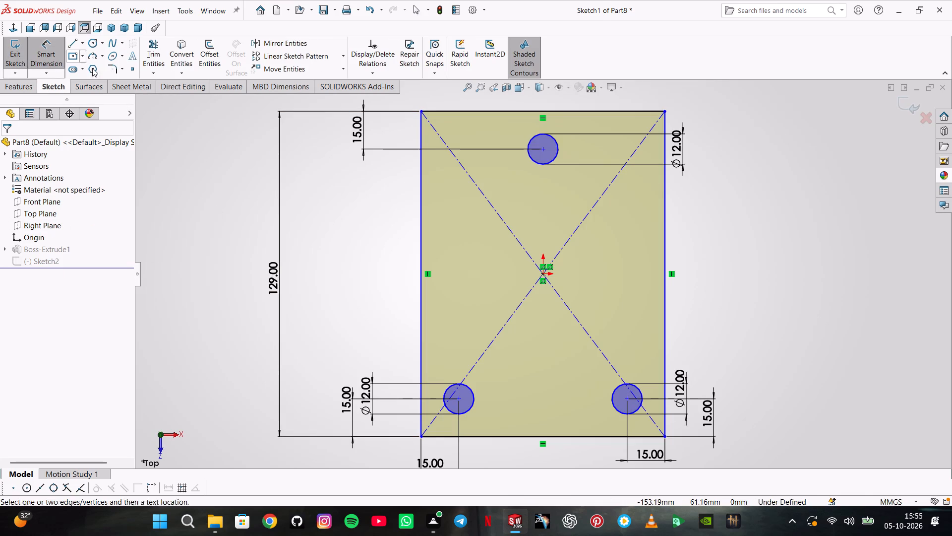
pyautogui.scroll(1, 467, 164)
pyautogui.click(523, 139)
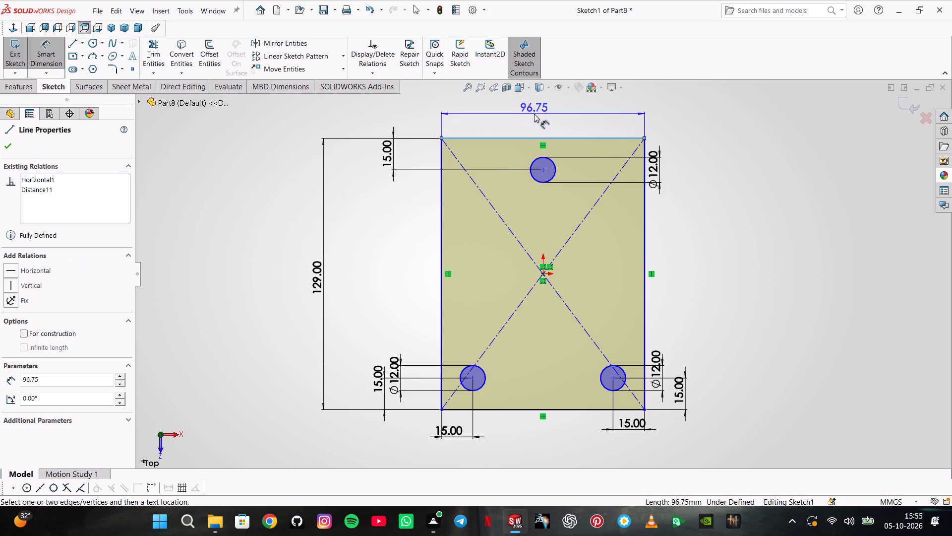
pyautogui.click(534, 114)
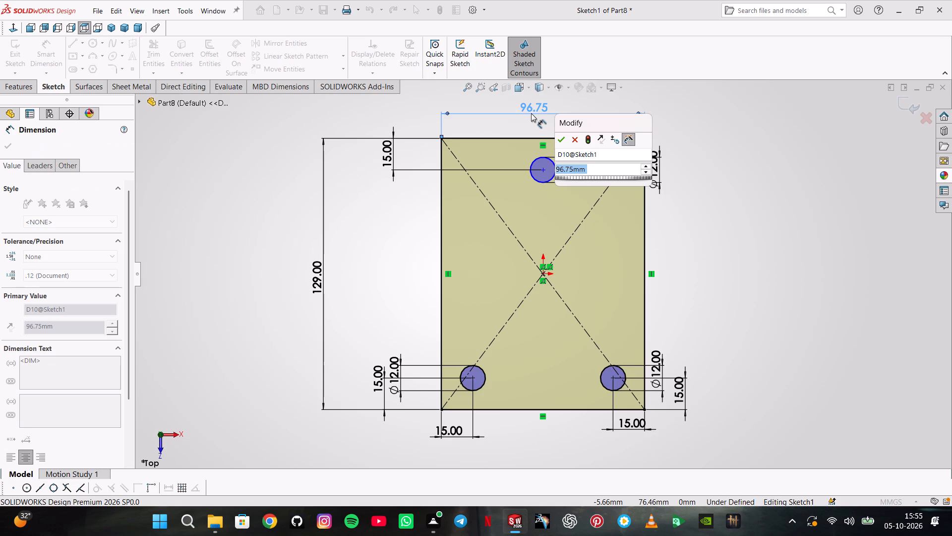
pyautogui.write('70+')
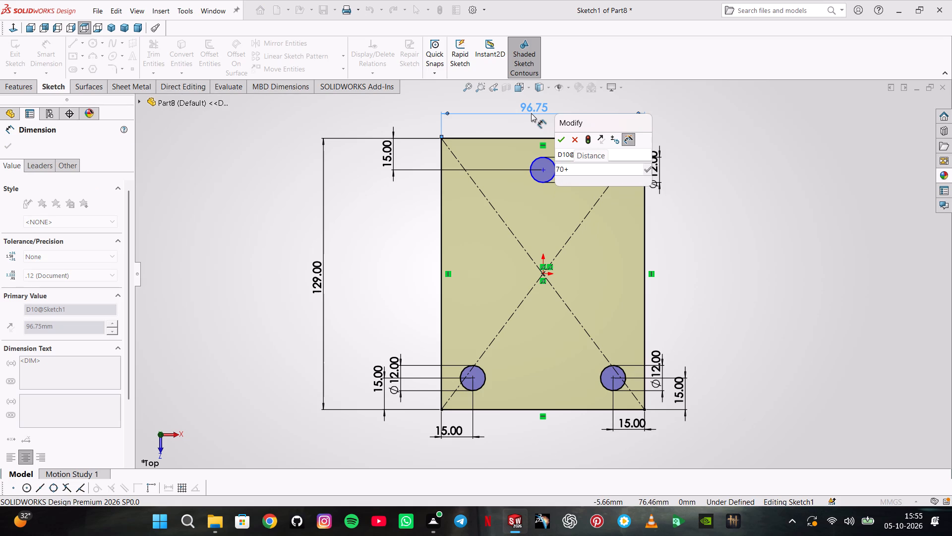
pyautogui.write('27*2')
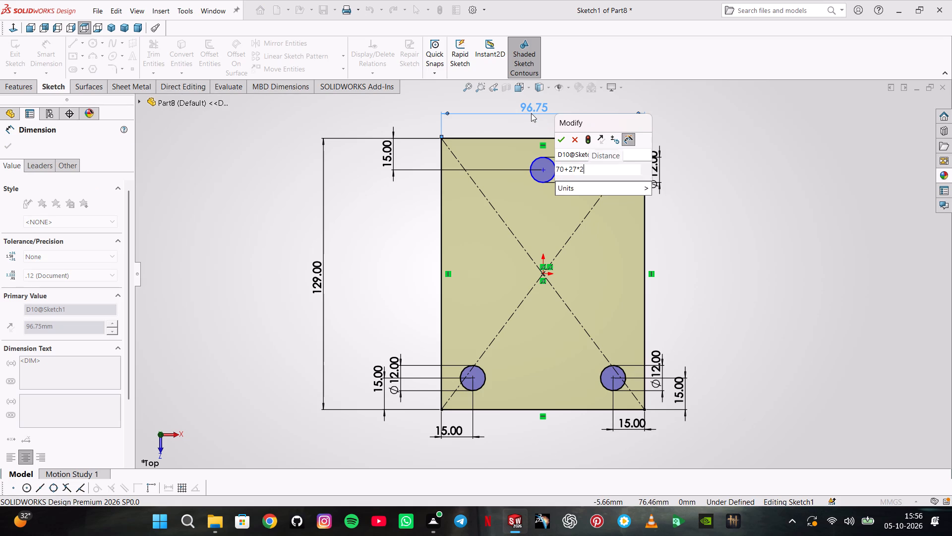
pyautogui.press('Return')
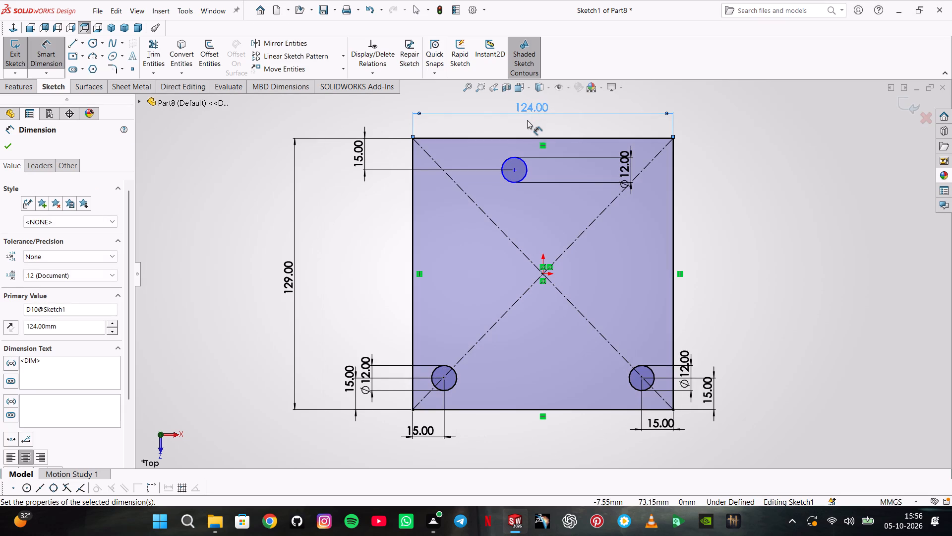
pyautogui.press('Escape')
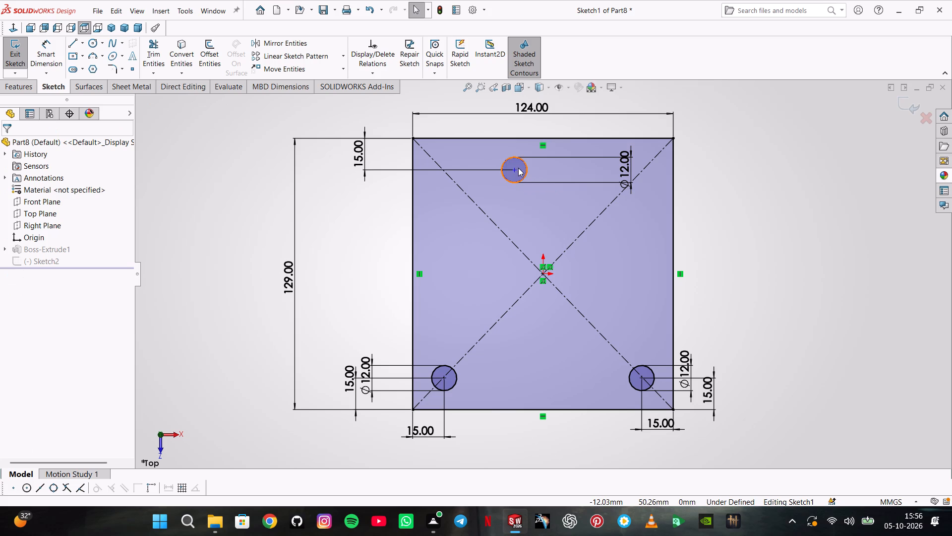
# Add a vertical relation between the single hole's centre and the rectangle's centre point, and exit the base sketch.
pyautogui.click(515, 169)
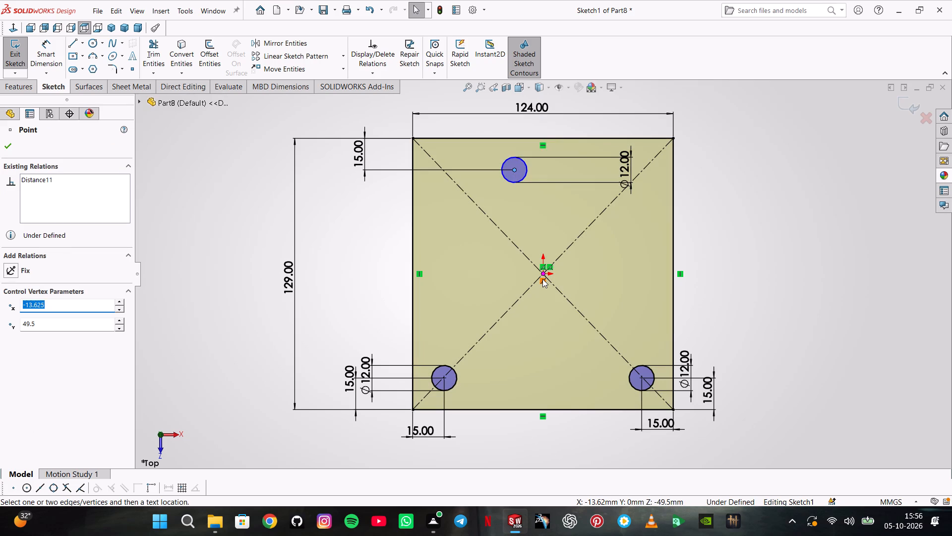
pyautogui.keyDown('ctrl'); pyautogui.click(544, 275); pyautogui.keyUp('ctrl')
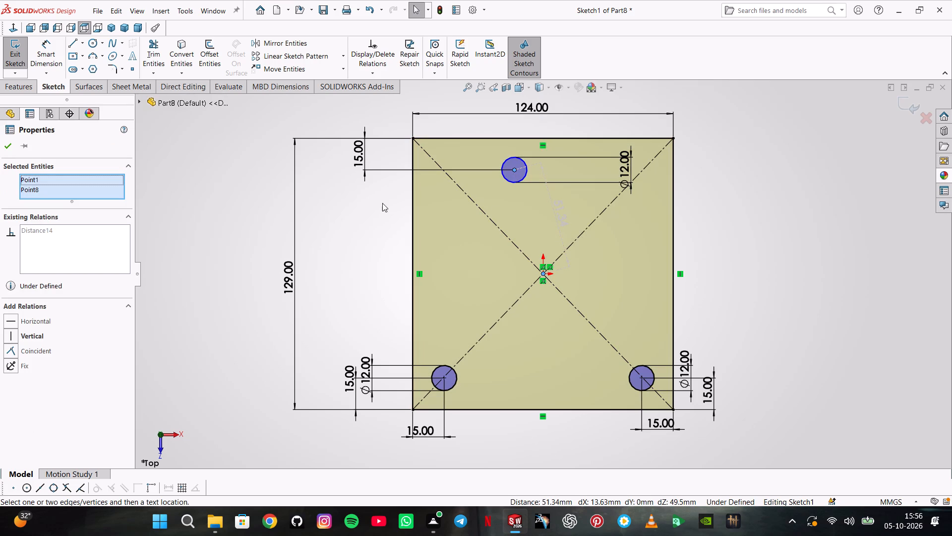
pyautogui.click(26, 333)
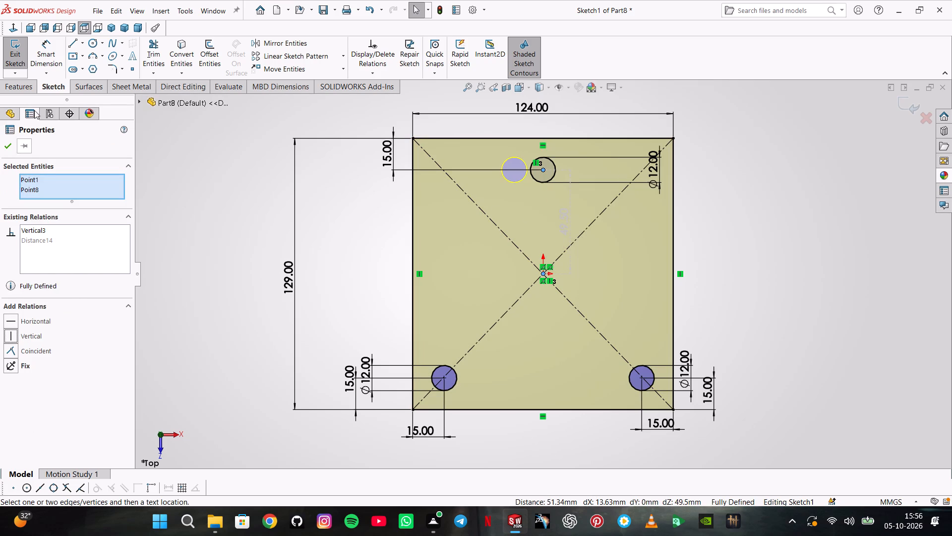
pyautogui.click(14, 152)
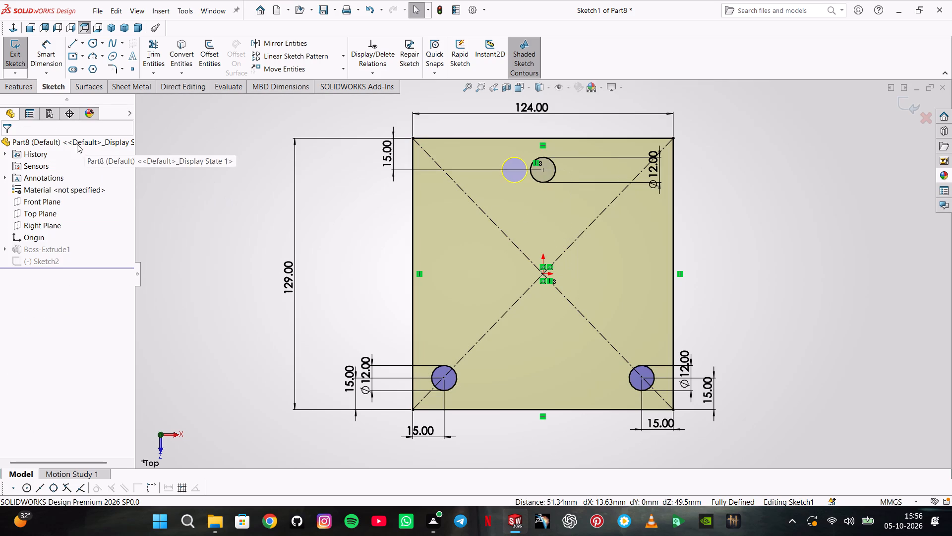
pyautogui.click(17, 47)
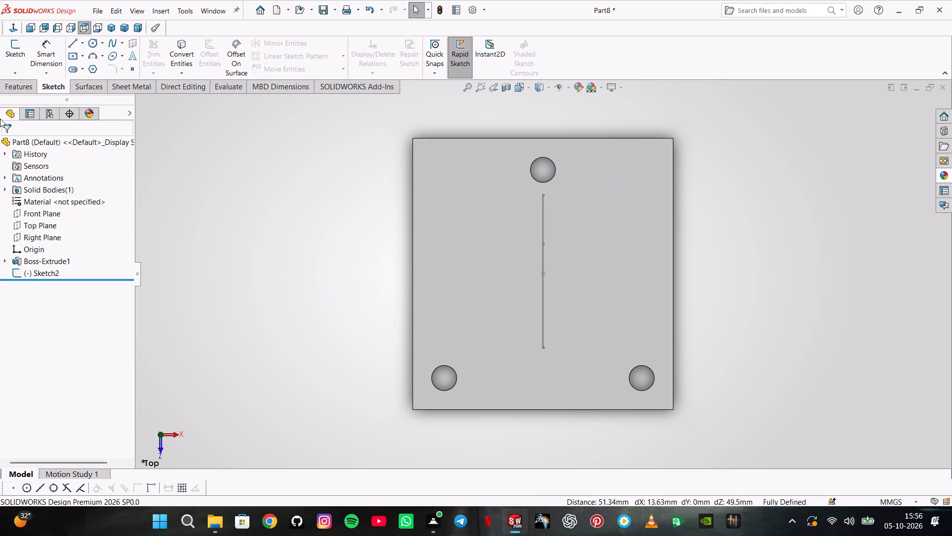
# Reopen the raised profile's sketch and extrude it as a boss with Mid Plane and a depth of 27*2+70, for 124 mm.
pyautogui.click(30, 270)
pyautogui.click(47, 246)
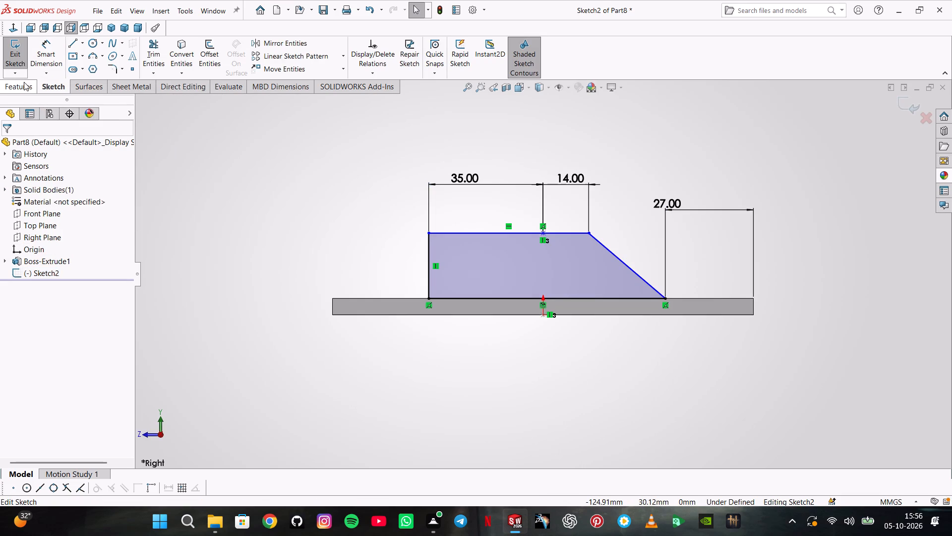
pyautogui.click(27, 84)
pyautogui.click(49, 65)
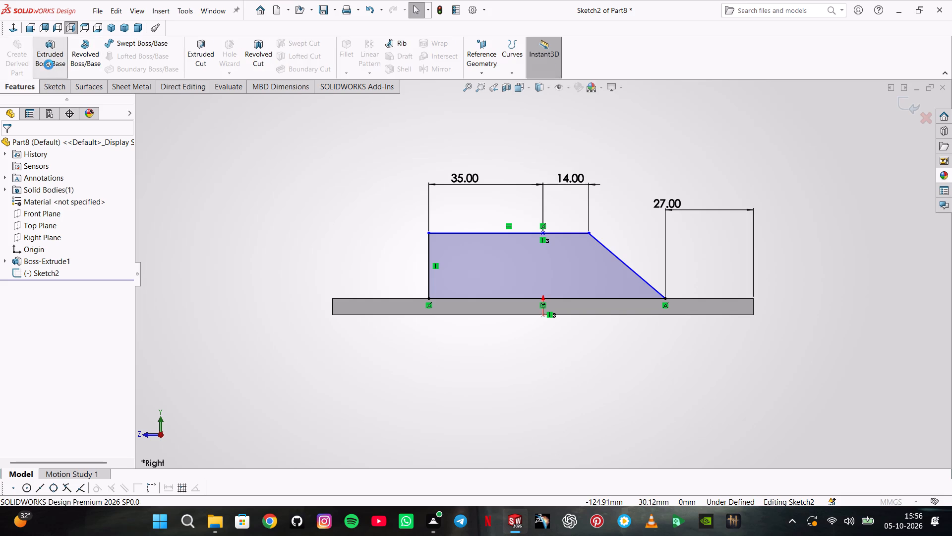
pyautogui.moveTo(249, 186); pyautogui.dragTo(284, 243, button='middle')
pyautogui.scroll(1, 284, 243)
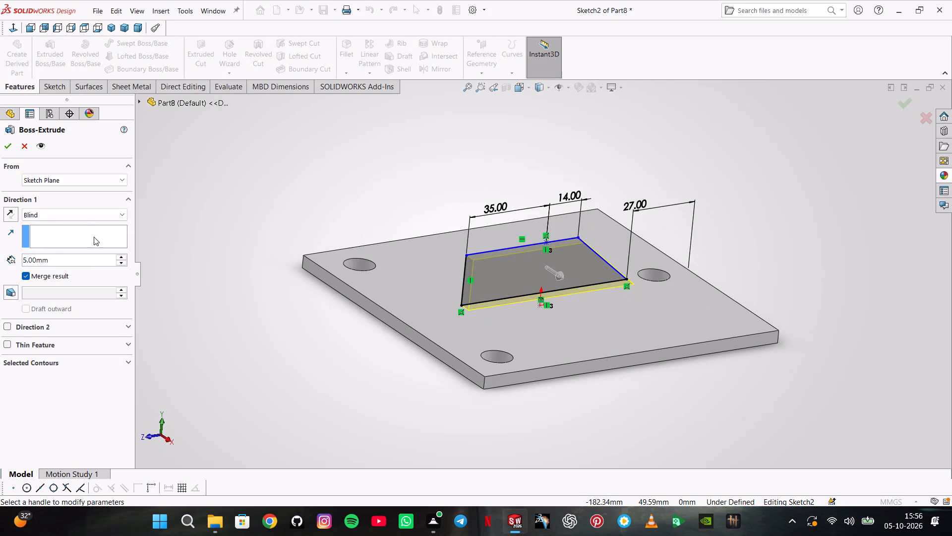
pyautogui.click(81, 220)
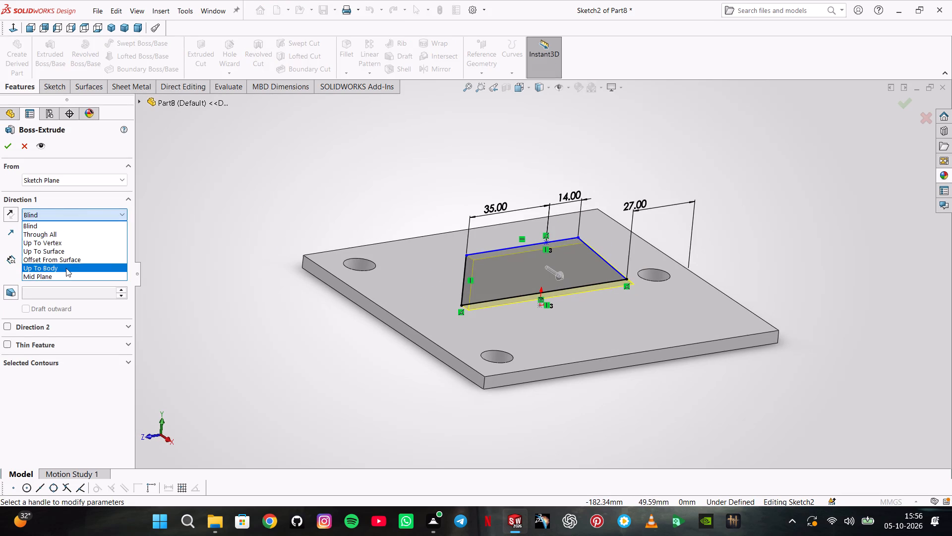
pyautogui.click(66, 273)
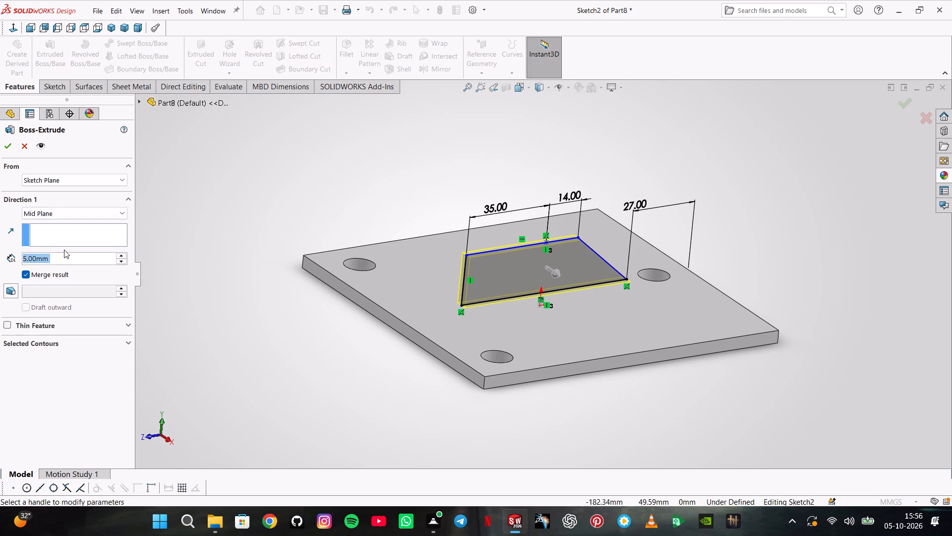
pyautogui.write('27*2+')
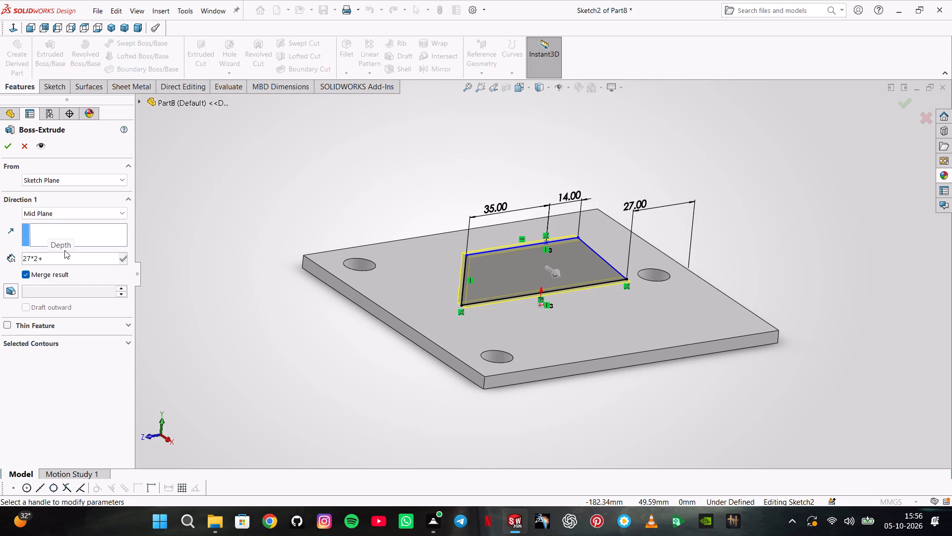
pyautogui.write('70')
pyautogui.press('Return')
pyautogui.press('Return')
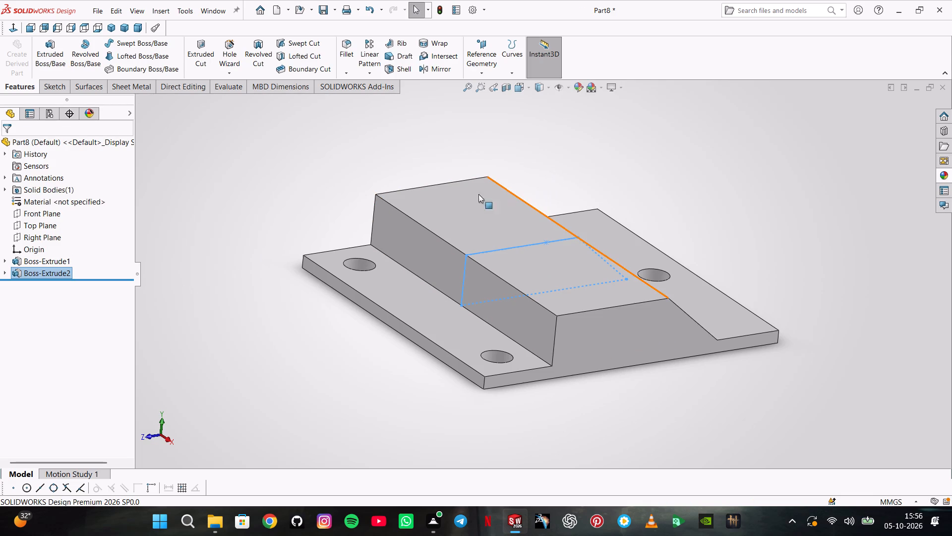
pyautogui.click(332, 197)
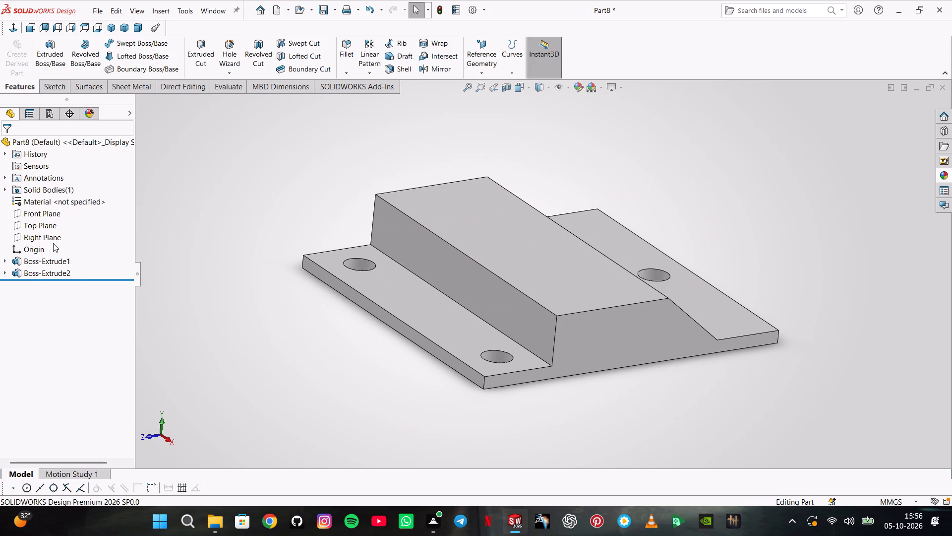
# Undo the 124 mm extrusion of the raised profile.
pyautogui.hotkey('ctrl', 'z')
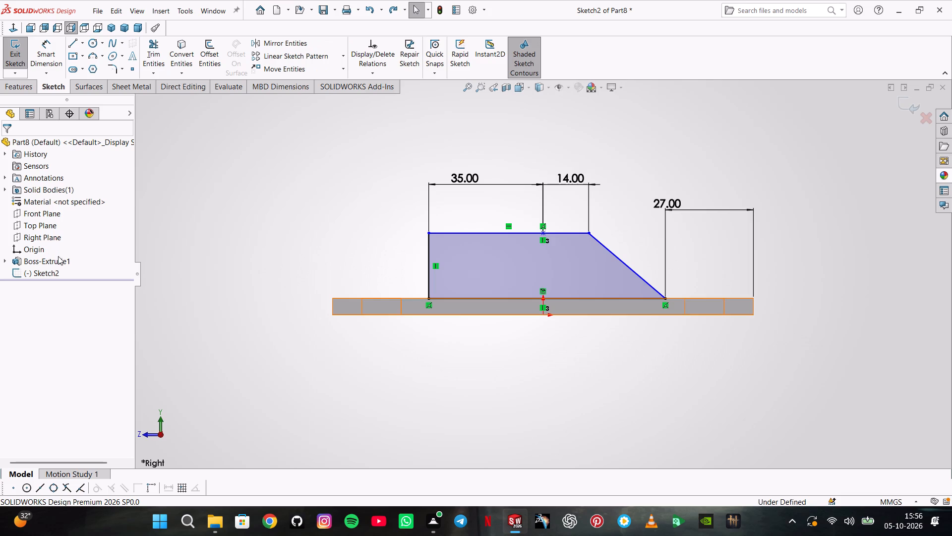
# Extrude the closed raised profile as a boss with Mid Plane and a depth of 70 mm.
pyautogui.click(28, 90)
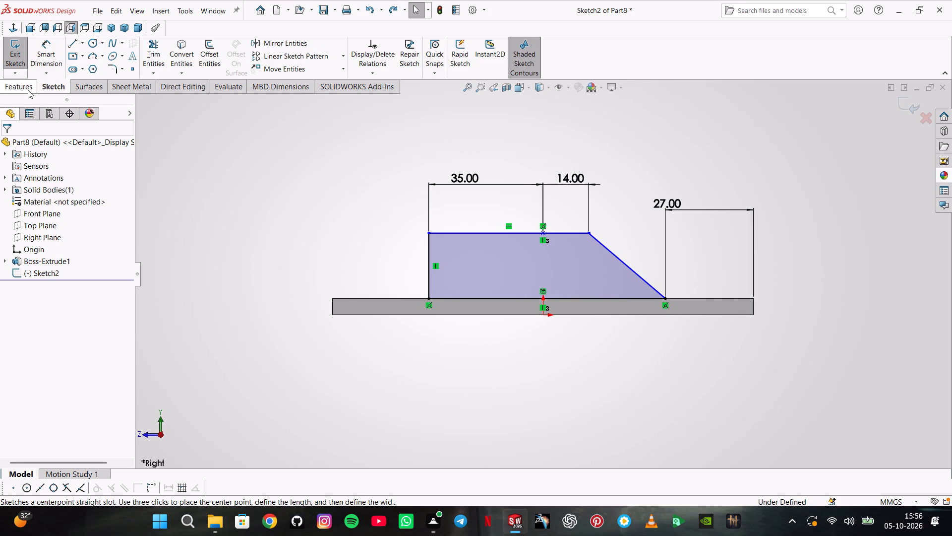
pyautogui.click(39, 61)
pyautogui.moveTo(306, 252); pyautogui.dragTo(350, 319, button='middle')
pyautogui.doubleClick(73, 257)
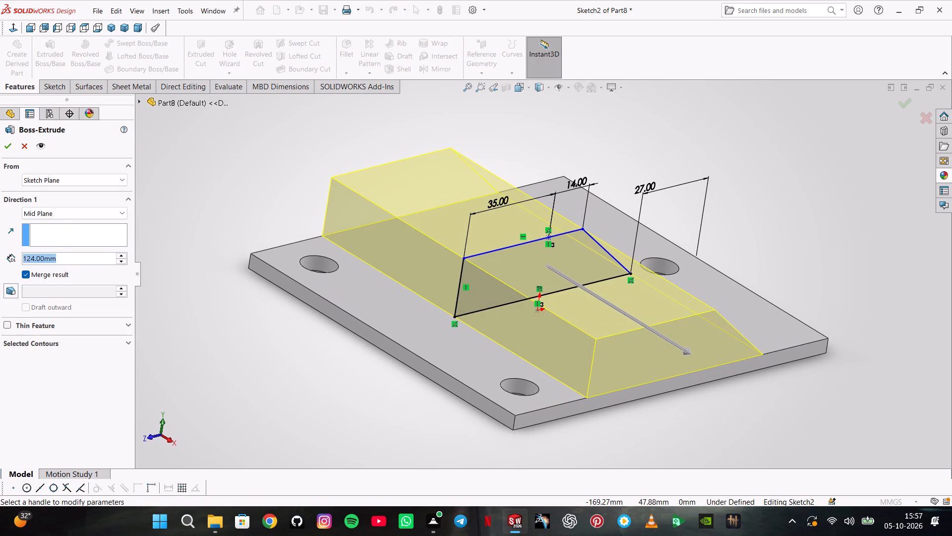
pyautogui.write('70')
pyautogui.press('Return')
pyautogui.press('Return')
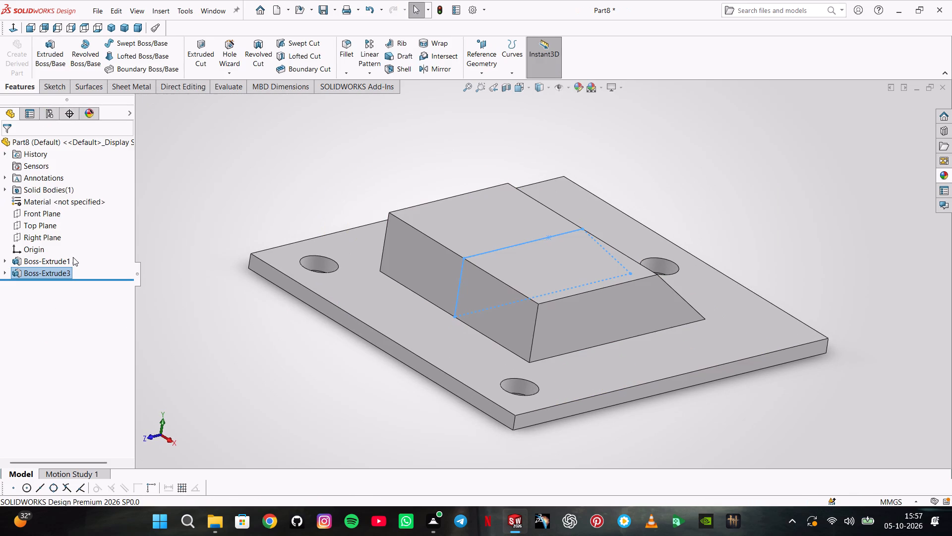
pyautogui.click(257, 223)
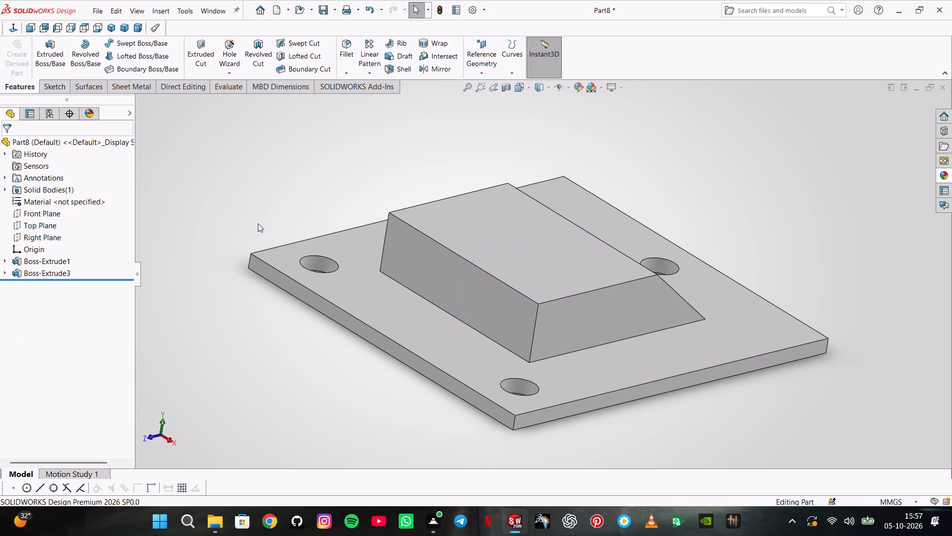
# Start a new sketch on the flat top face of the raised block.
pyautogui.click(492, 253)
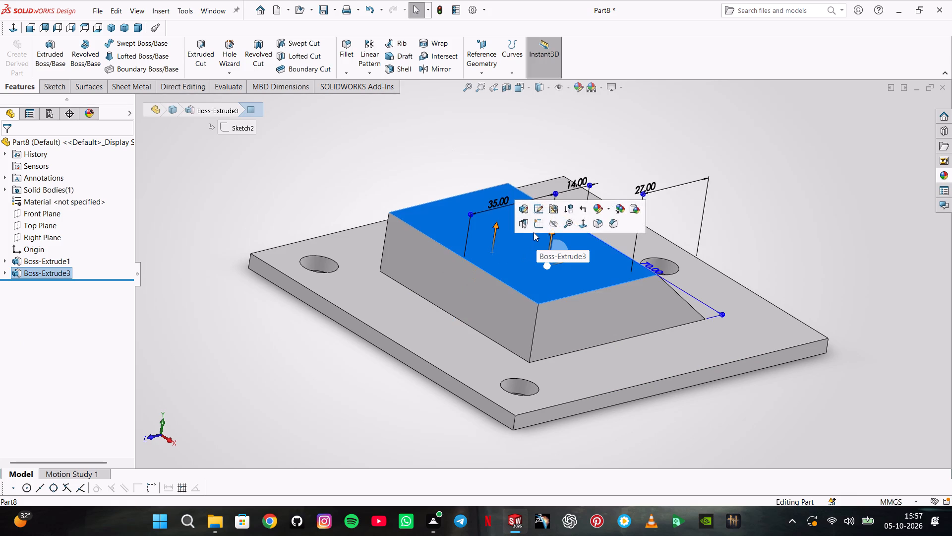
pyautogui.click(536, 228)
pyautogui.click(349, 195)
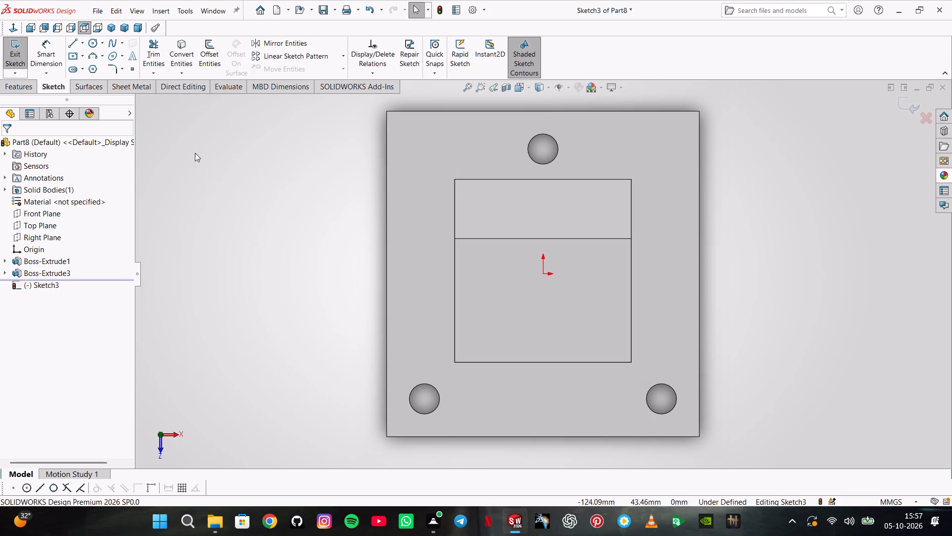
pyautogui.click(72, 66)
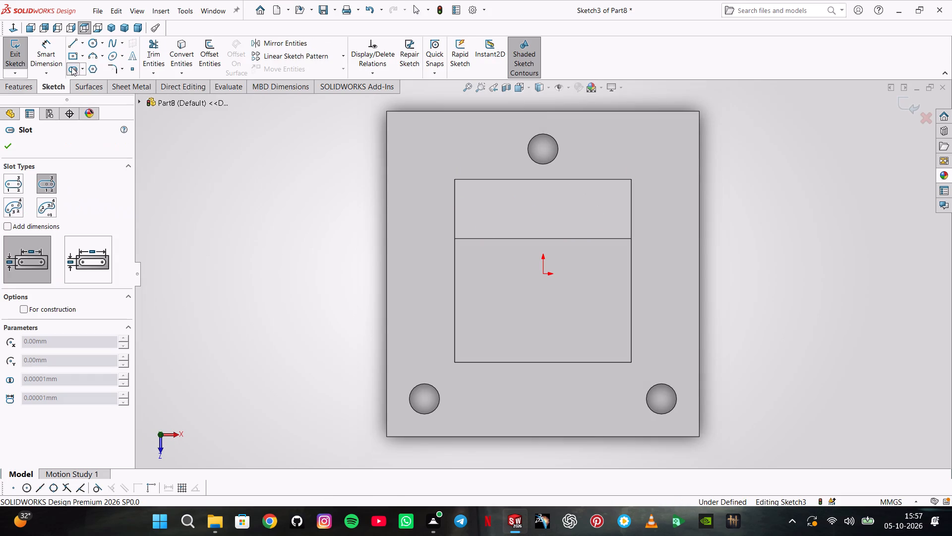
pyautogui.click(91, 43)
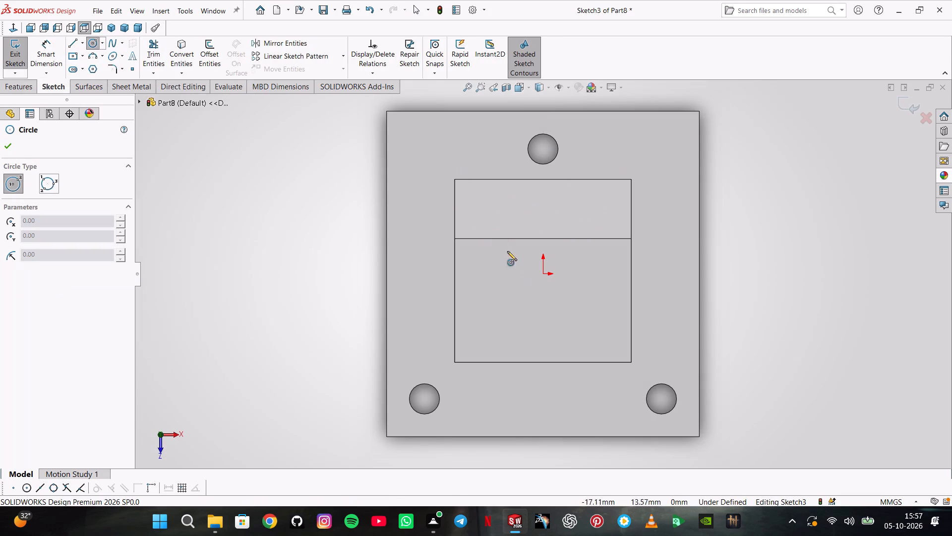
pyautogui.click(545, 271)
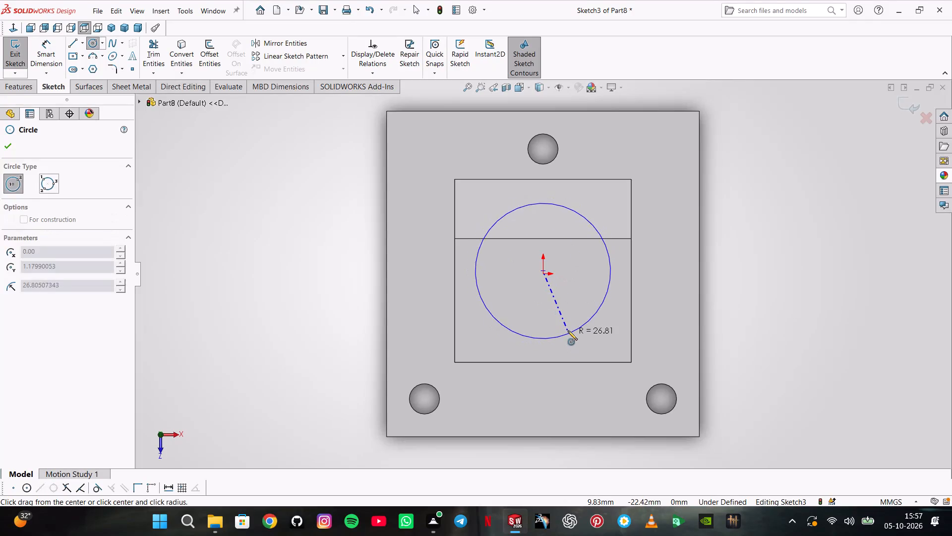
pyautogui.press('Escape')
# Sketch two concentric circles centred on the origin, with radii of about 31.5 mm and 22.5 mm.
pyautogui.click(93, 48)
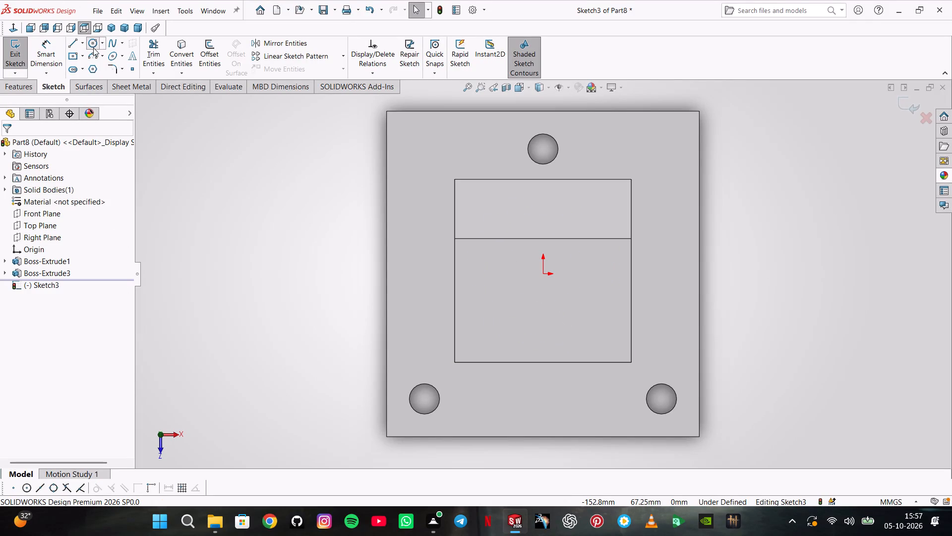
pyautogui.click(543, 275)
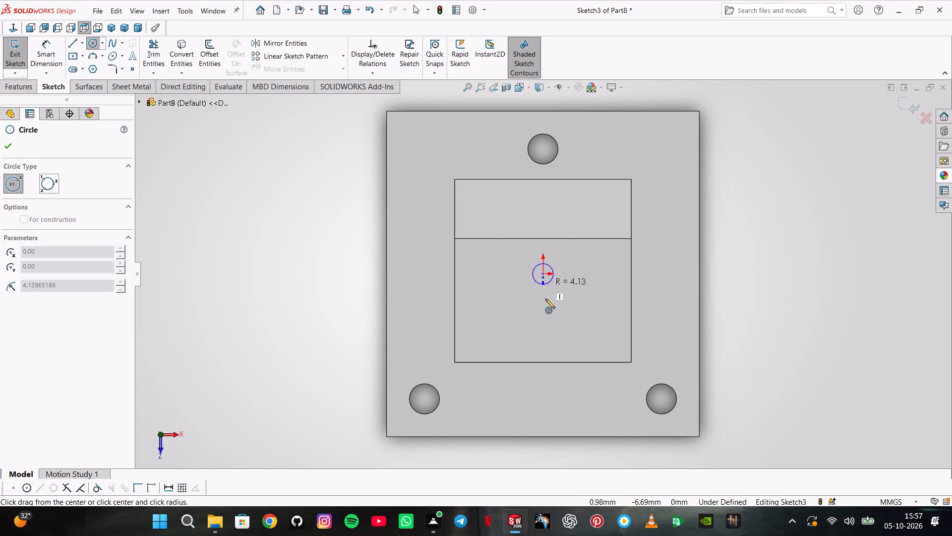
pyautogui.click(559, 352)
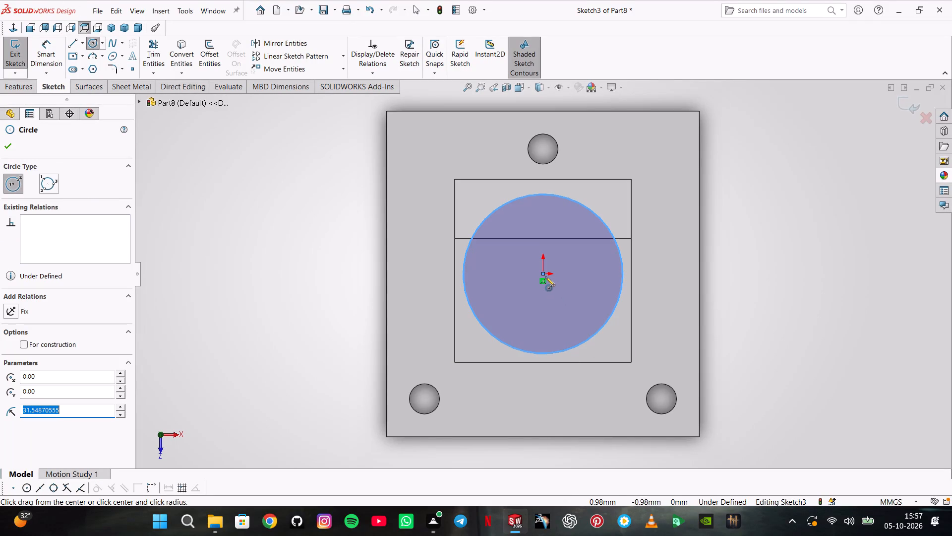
pyautogui.click(545, 276)
pyautogui.click(560, 328)
# Dimension the inner circle's diameter.
pyautogui.click(53, 62)
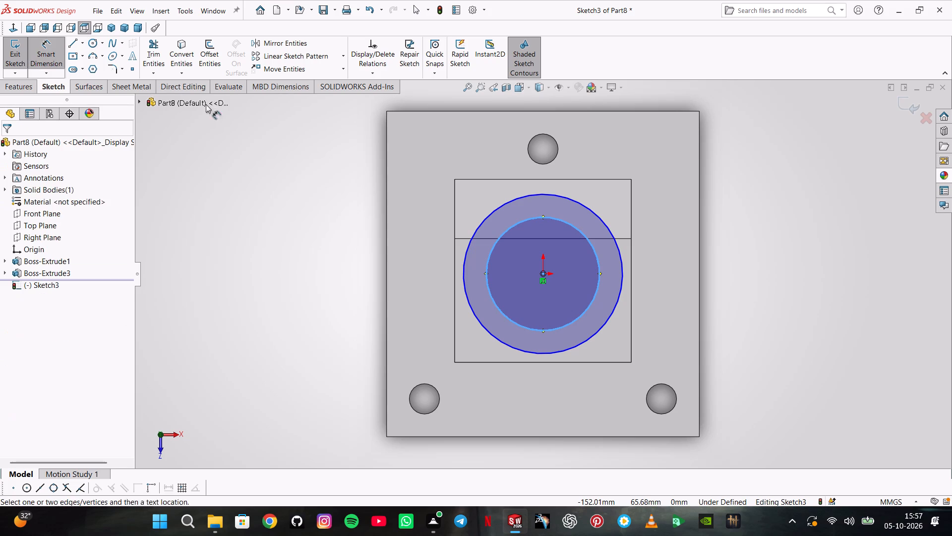
pyautogui.click(557, 219)
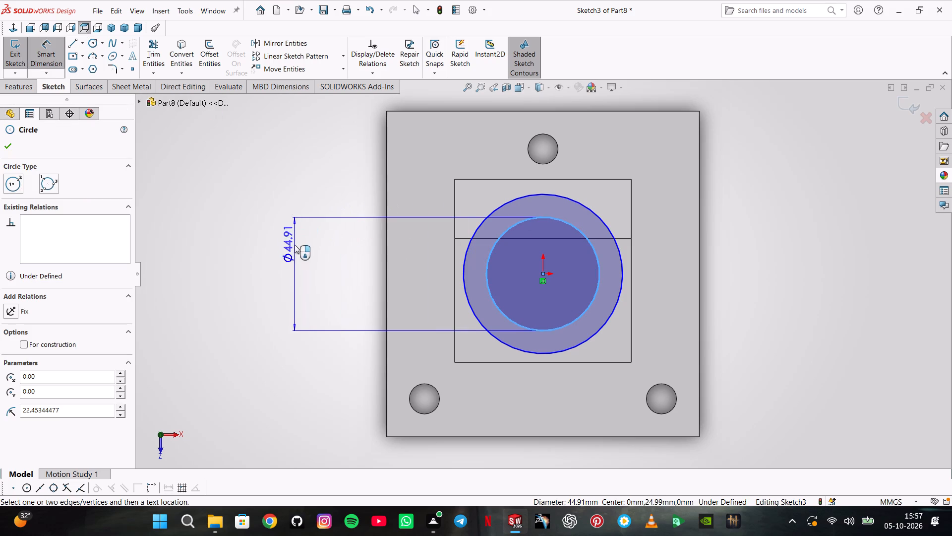
pyautogui.click(309, 267)
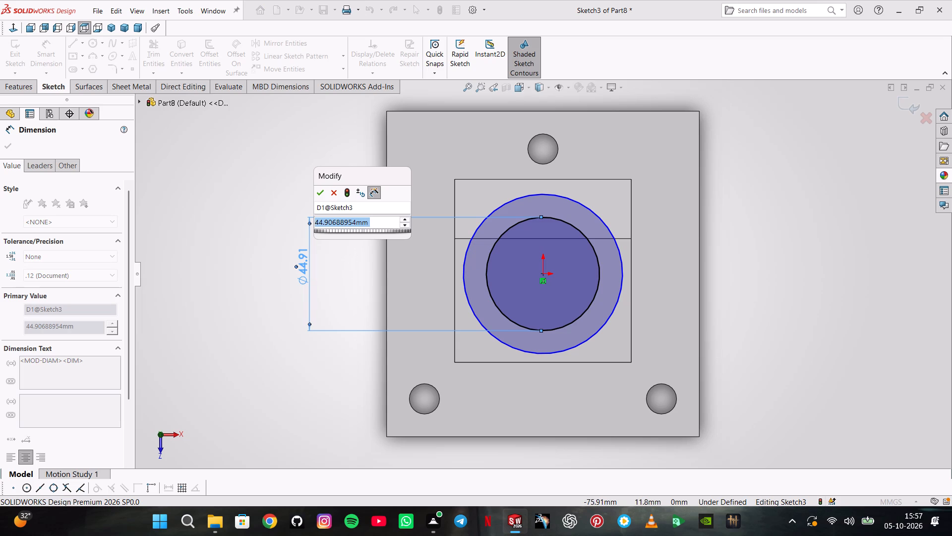
pyautogui.click(340, 196)
# Dimension the outer circle's diameter as 35*2, for 70 mm.
pyautogui.click(492, 215)
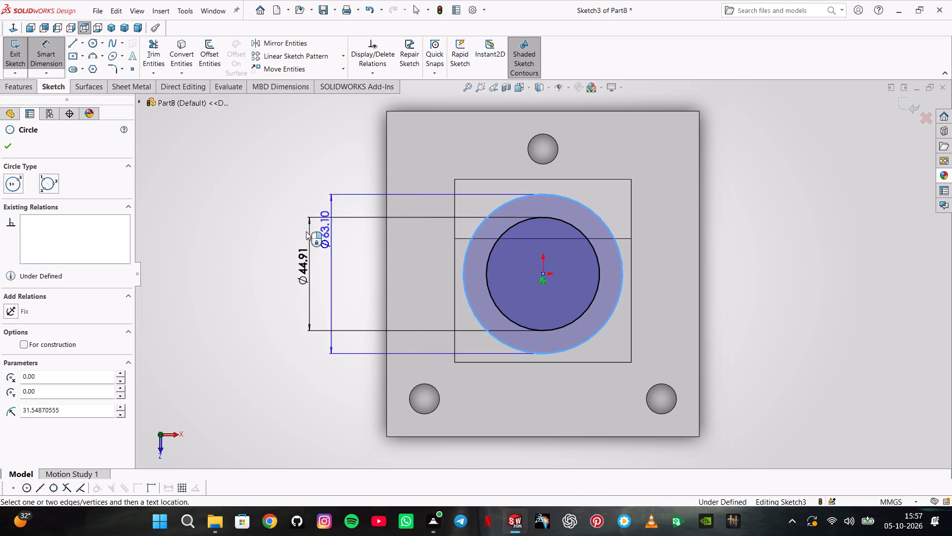
pyautogui.click(290, 232)
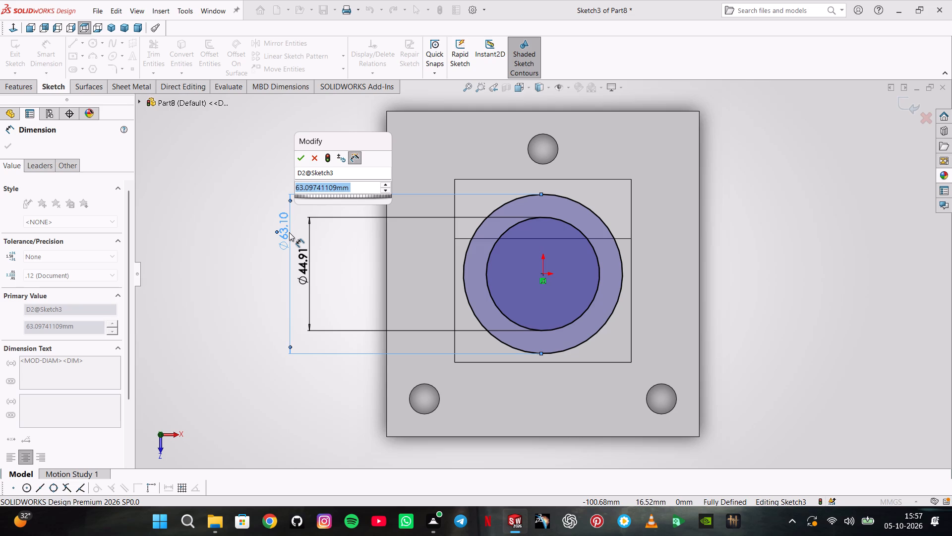
pyautogui.write('35*2')
pyautogui.press('Return')
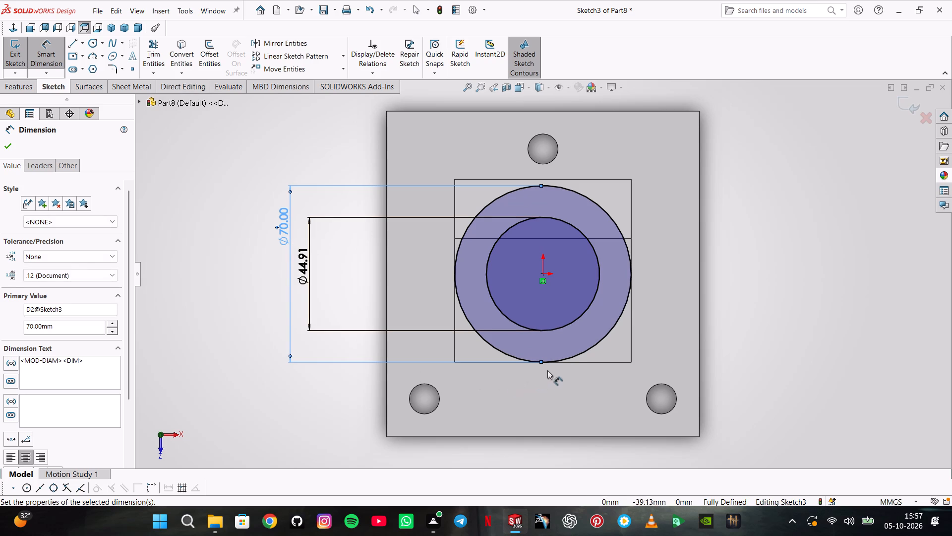
pyautogui.press('Escape')
pyautogui.press('Escape')
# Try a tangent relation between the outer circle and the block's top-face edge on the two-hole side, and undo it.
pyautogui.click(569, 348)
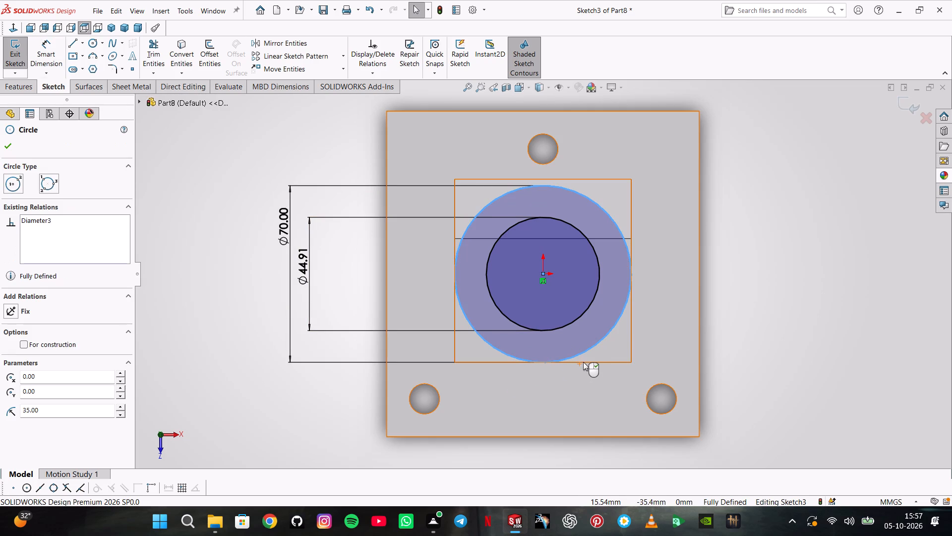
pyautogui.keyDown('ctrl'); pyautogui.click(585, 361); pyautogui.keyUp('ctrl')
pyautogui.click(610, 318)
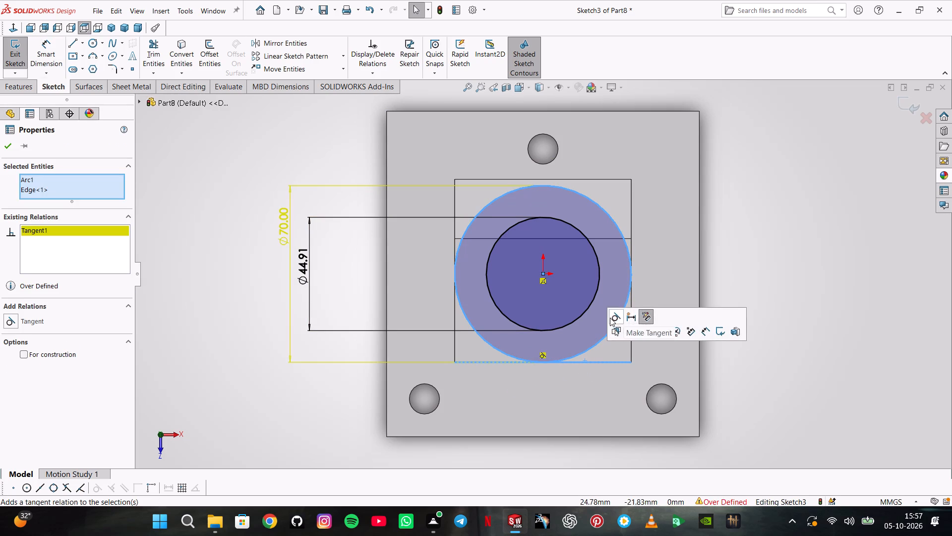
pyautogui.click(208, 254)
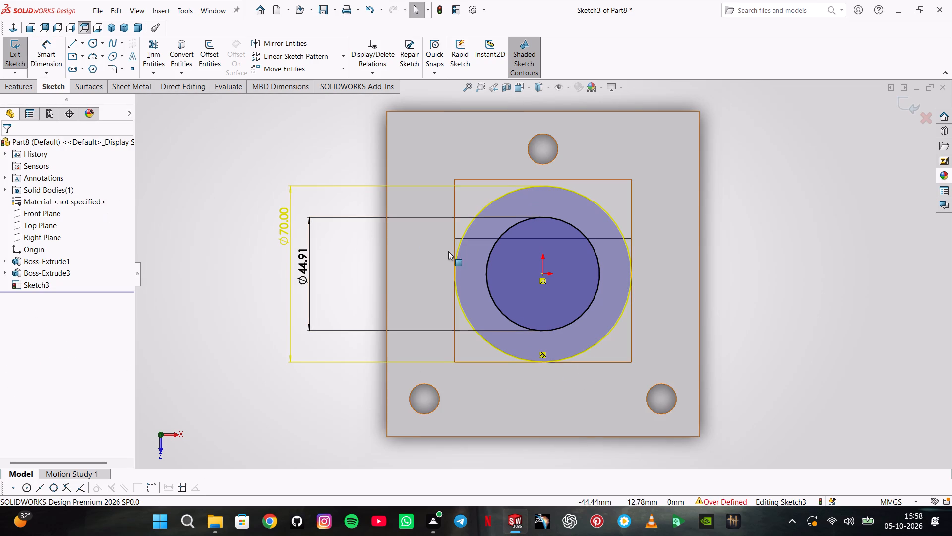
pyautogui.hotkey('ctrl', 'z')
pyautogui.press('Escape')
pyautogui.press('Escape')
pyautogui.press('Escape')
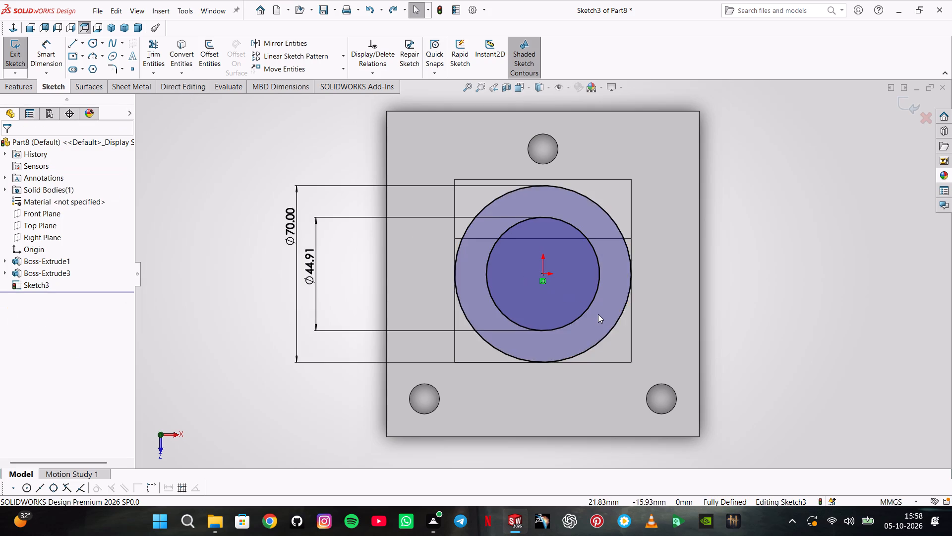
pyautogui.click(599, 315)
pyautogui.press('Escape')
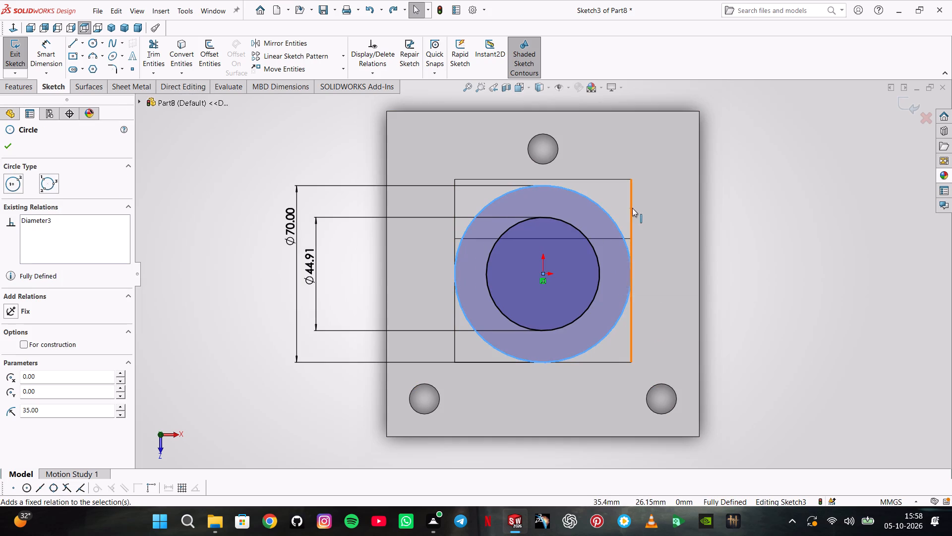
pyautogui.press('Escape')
# Convert the outlines of the raised block's flat top face and its sloped face into sketch entities.
pyautogui.click(621, 208)
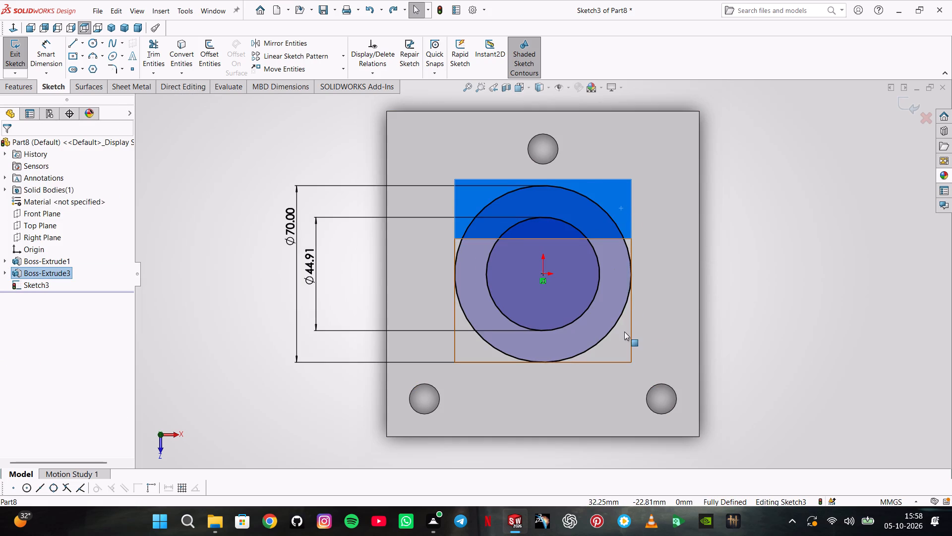
pyautogui.click(624, 332)
pyautogui.click(189, 57)
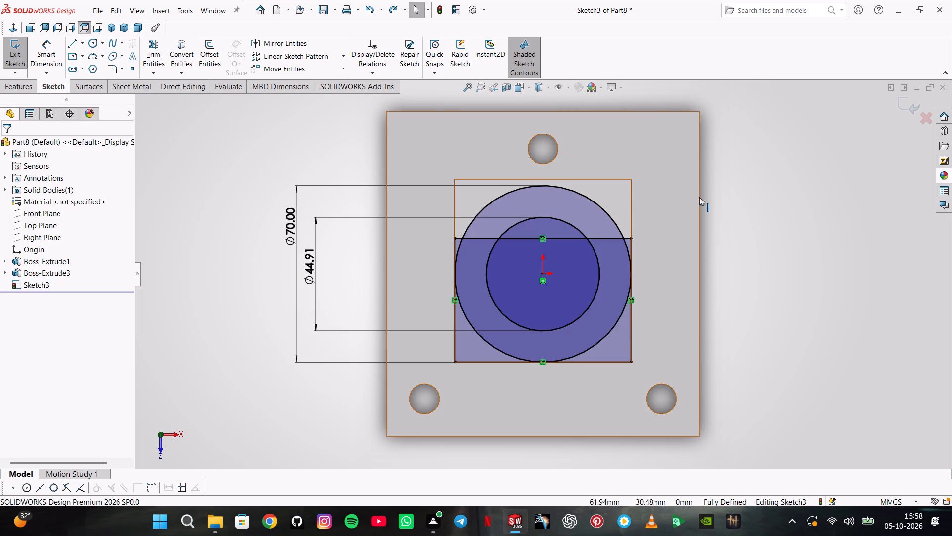
pyautogui.click(620, 196)
pyautogui.click(182, 51)
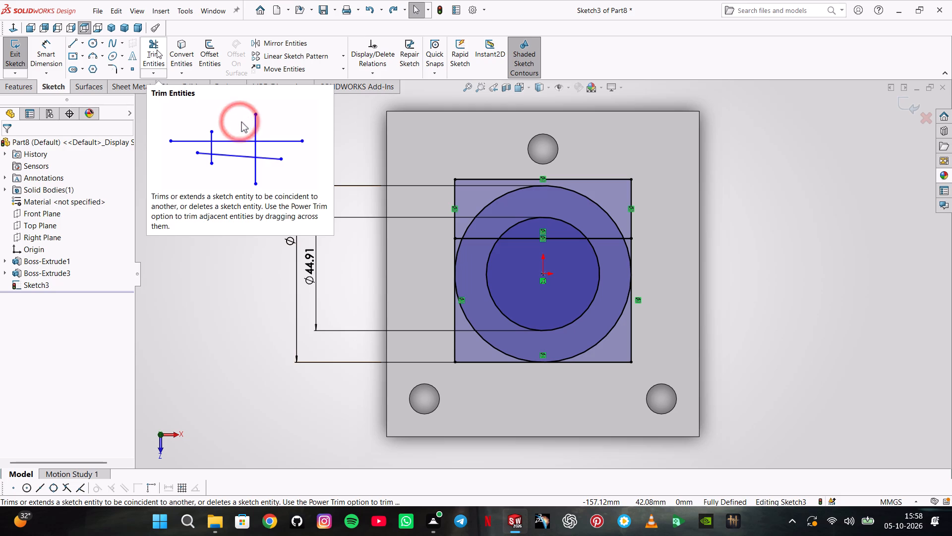
# Trim away the arcs of both circles that lie on the sloped-face side of the dividing line.
pyautogui.click(157, 50)
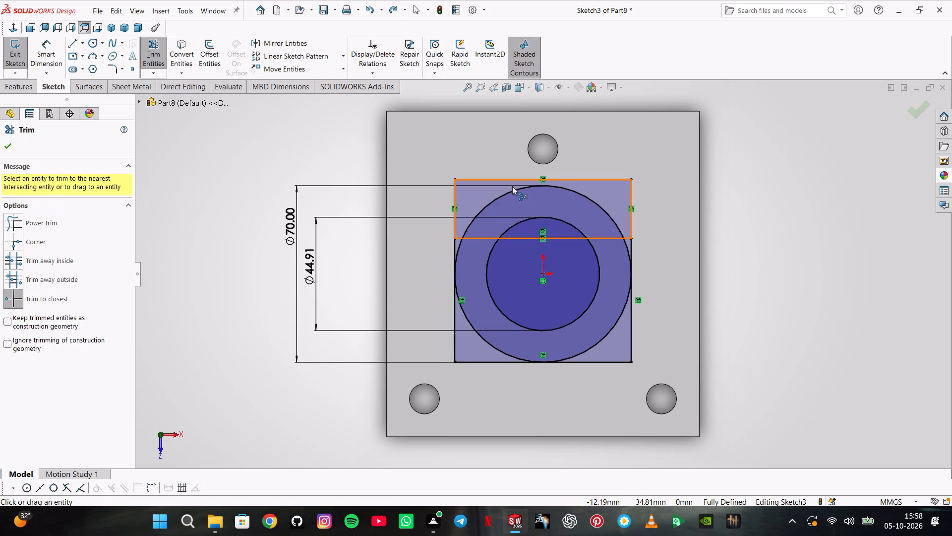
pyautogui.click(516, 191)
pyautogui.click(526, 218)
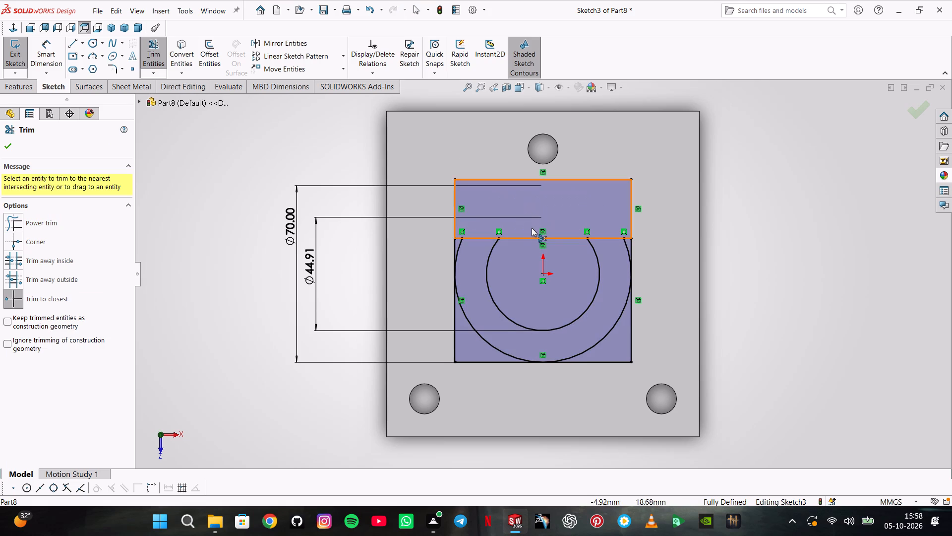
# Trim away the line dividing the flat and sloped faces, plus the outer circle's short arcs between that line and the side tangent points.
pyautogui.click(539, 236)
pyautogui.click(605, 239)
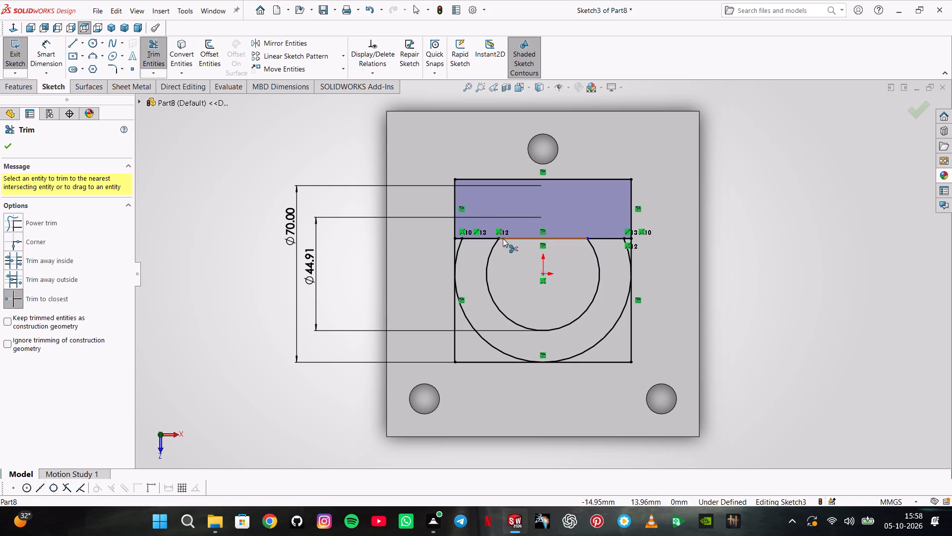
pyautogui.click(486, 239)
pyautogui.scroll(-4, 445, 233)
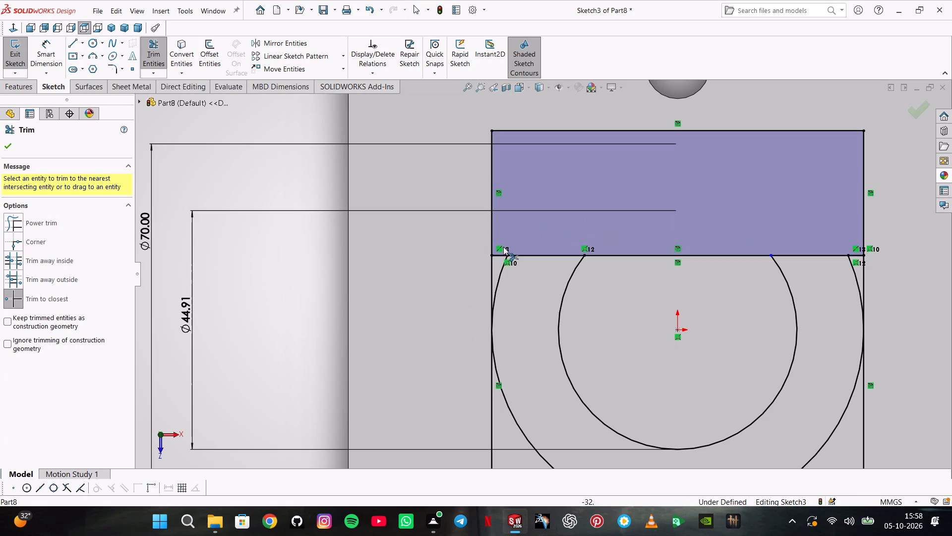
pyautogui.click(500, 252)
pyautogui.click(504, 271)
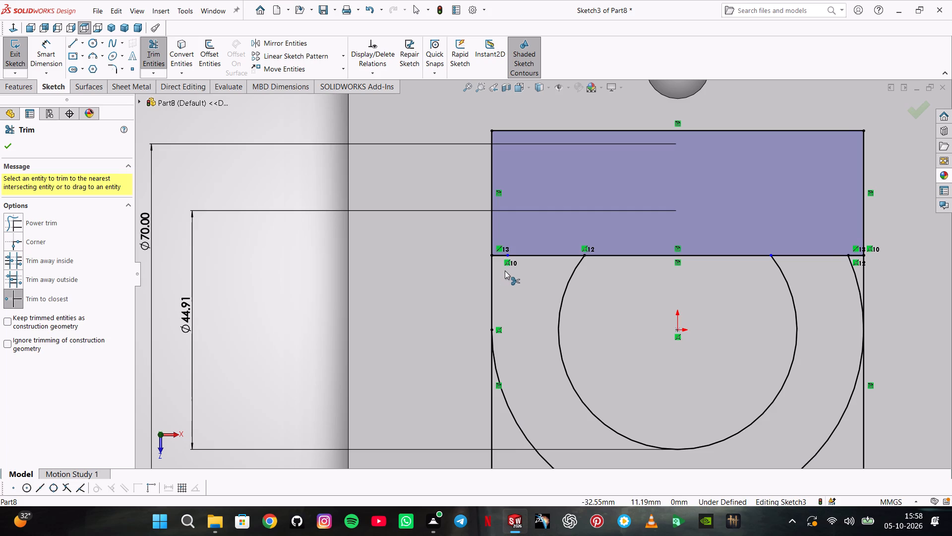
pyautogui.click(503, 254)
pyautogui.click(536, 253)
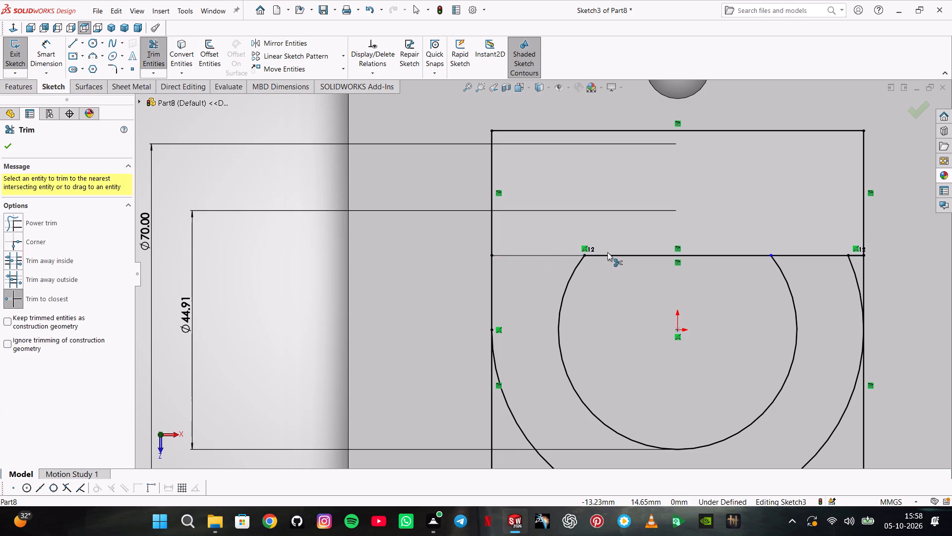
pyautogui.click(607, 252)
pyautogui.click(611, 255)
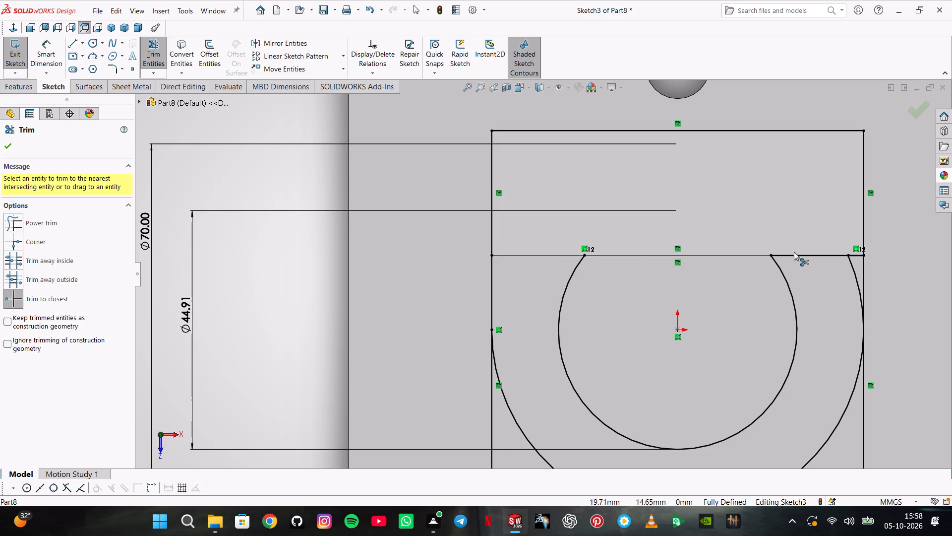
pyautogui.click(806, 259)
pyautogui.click(853, 255)
pyautogui.click(823, 258)
pyautogui.scroll(2, 823, 258)
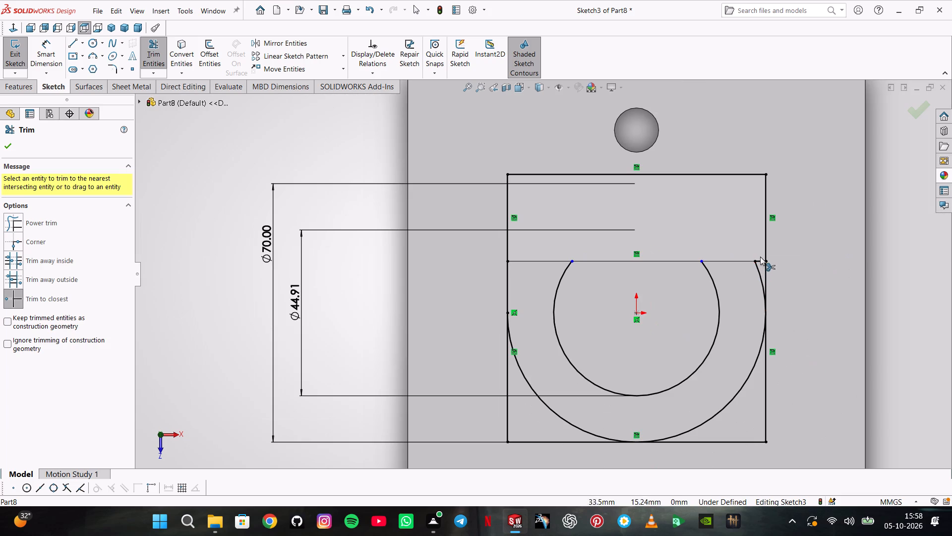
pyautogui.click(760, 257)
pyautogui.click(761, 259)
pyautogui.click(760, 271)
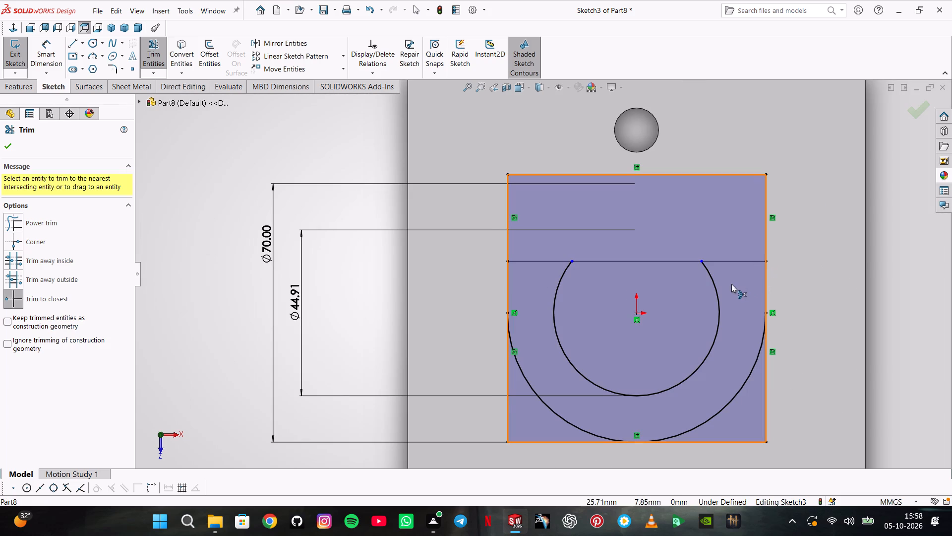
# Trim away the remaining inner arc and the outline's corner segments outside the large arc, leaving one U-shaped profile.
pyautogui.click(714, 285)
pyautogui.scroll(2, 708, 309)
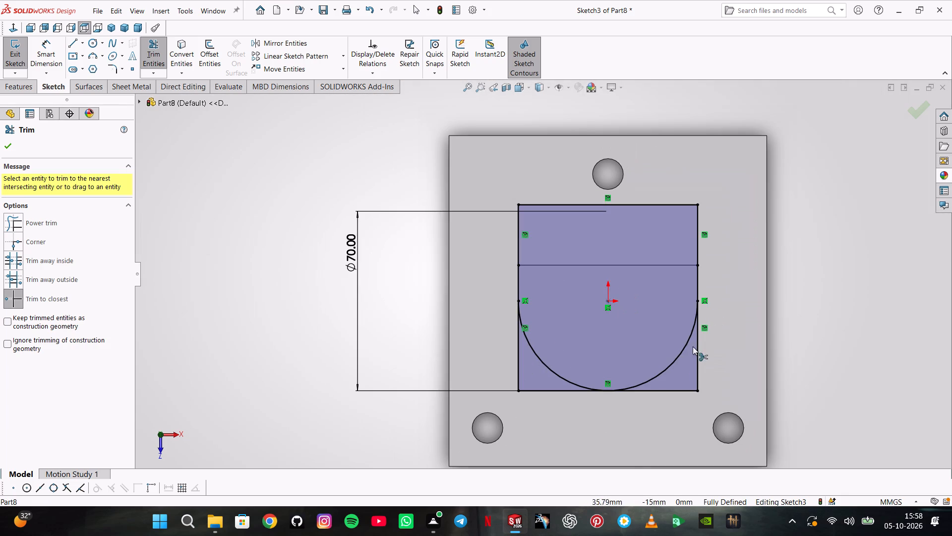
pyautogui.click(697, 359)
pyautogui.click(684, 390)
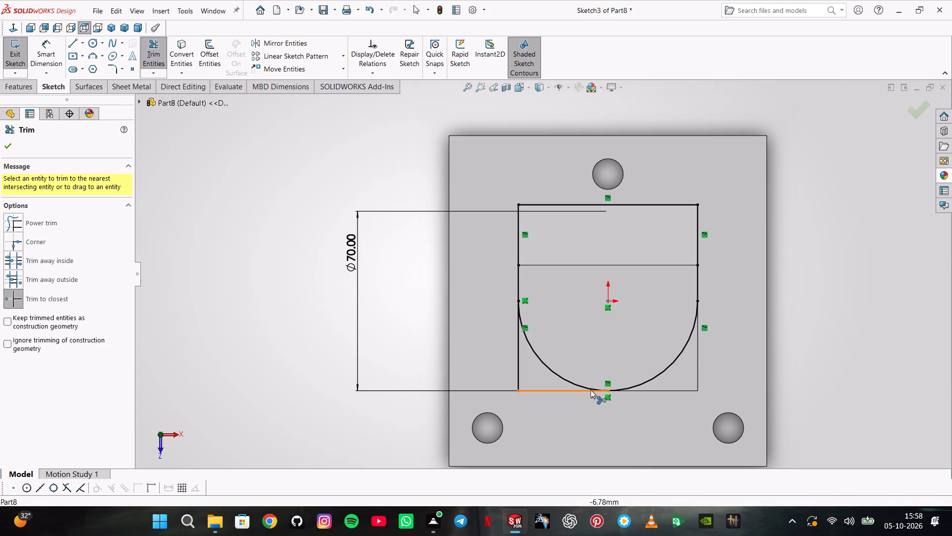
pyautogui.click(591, 390)
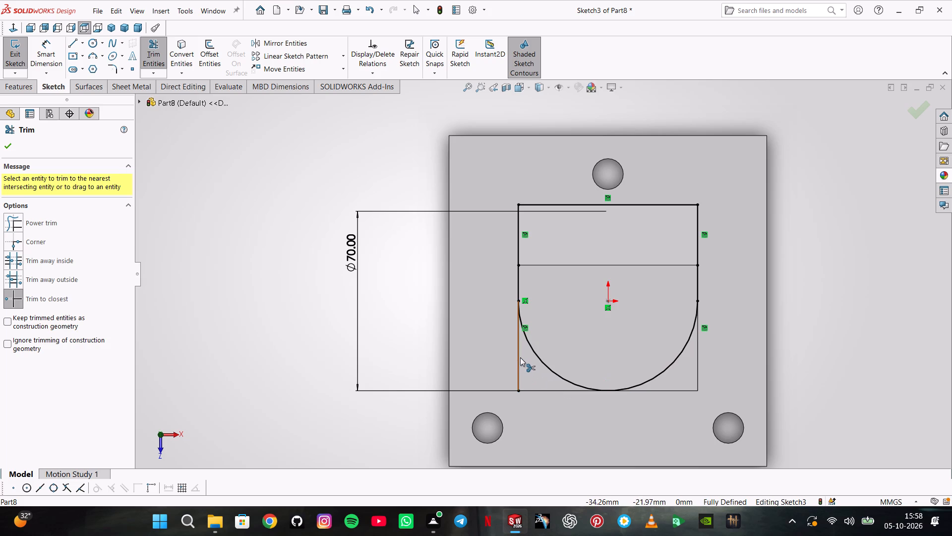
pyautogui.click(521, 357)
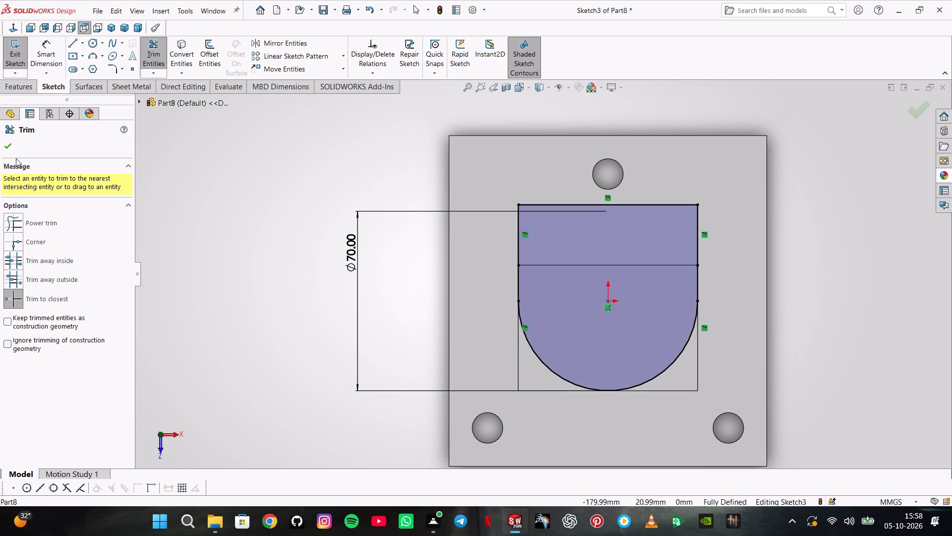
pyautogui.click(10, 153)
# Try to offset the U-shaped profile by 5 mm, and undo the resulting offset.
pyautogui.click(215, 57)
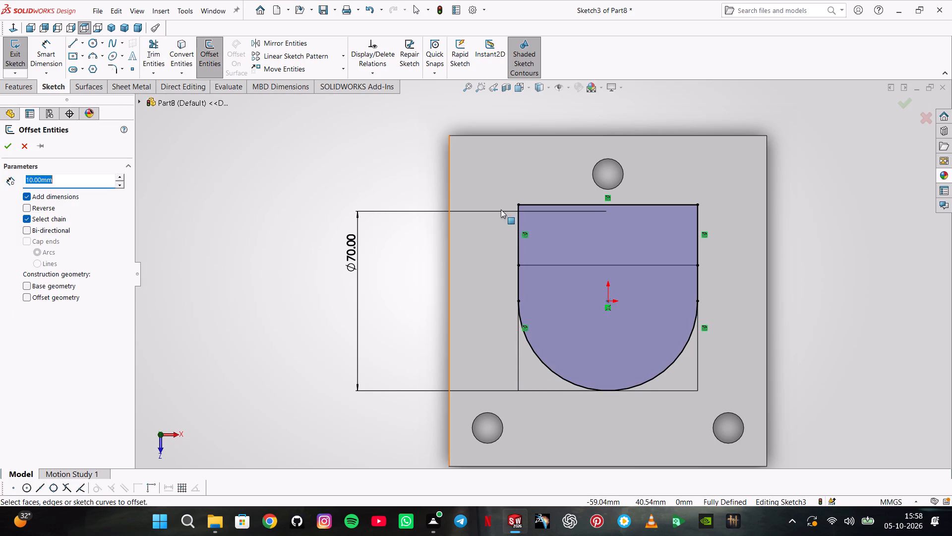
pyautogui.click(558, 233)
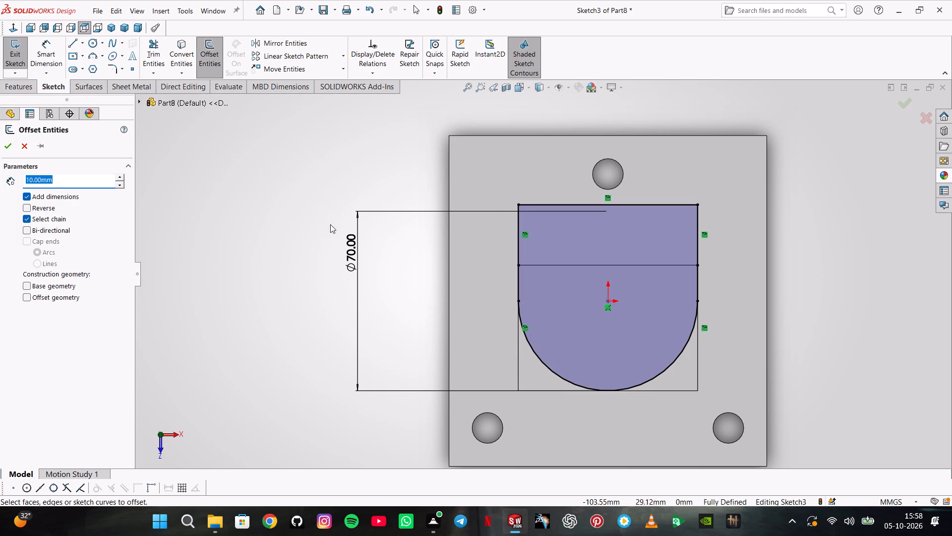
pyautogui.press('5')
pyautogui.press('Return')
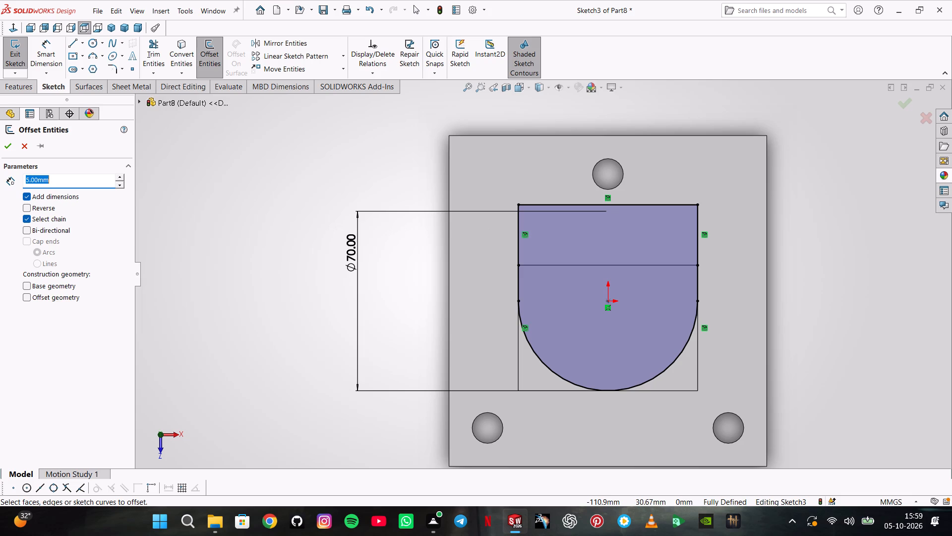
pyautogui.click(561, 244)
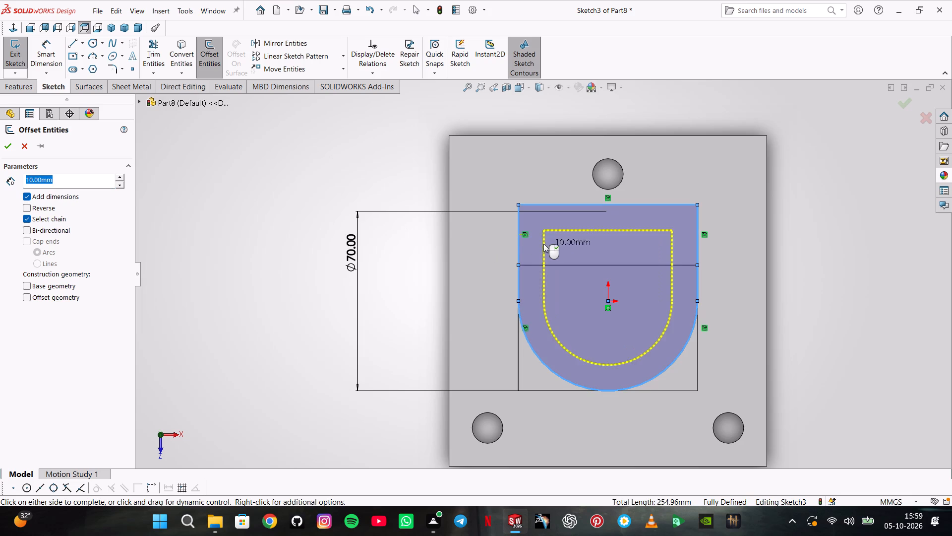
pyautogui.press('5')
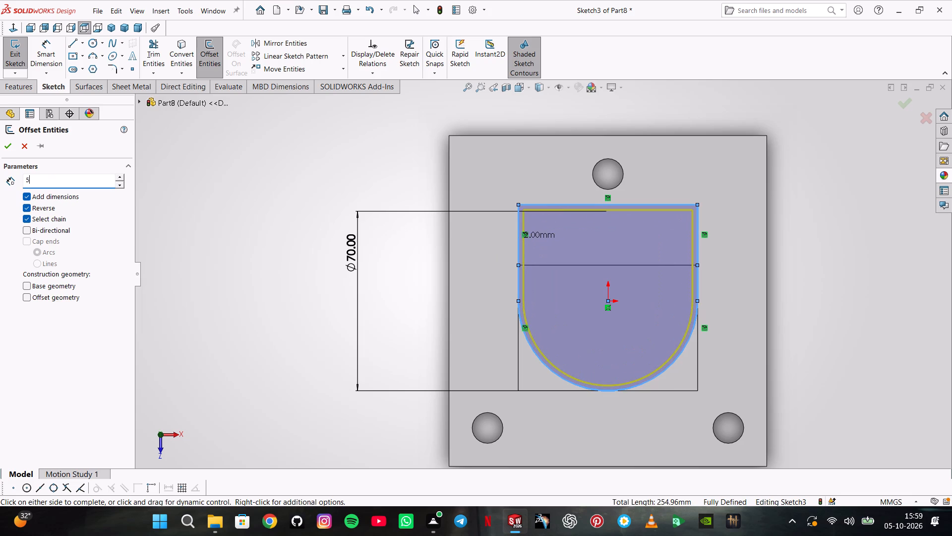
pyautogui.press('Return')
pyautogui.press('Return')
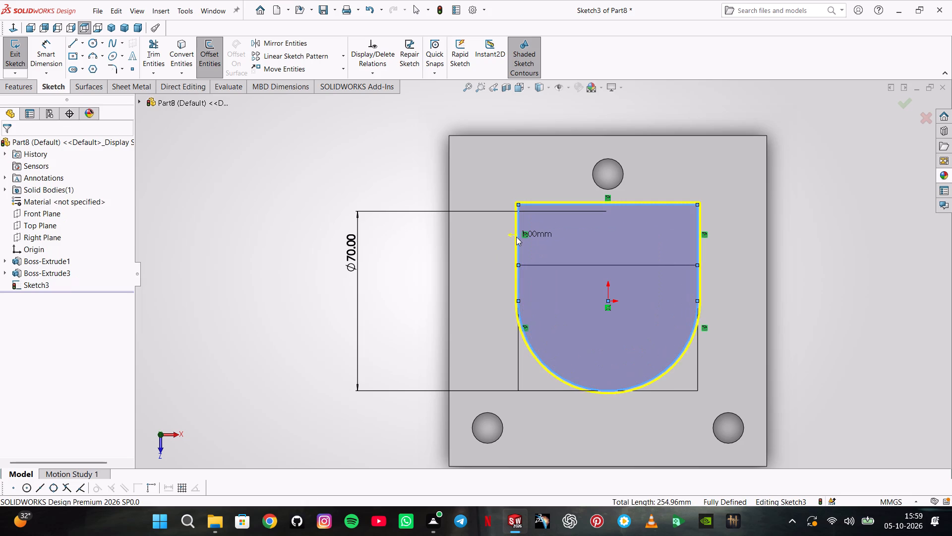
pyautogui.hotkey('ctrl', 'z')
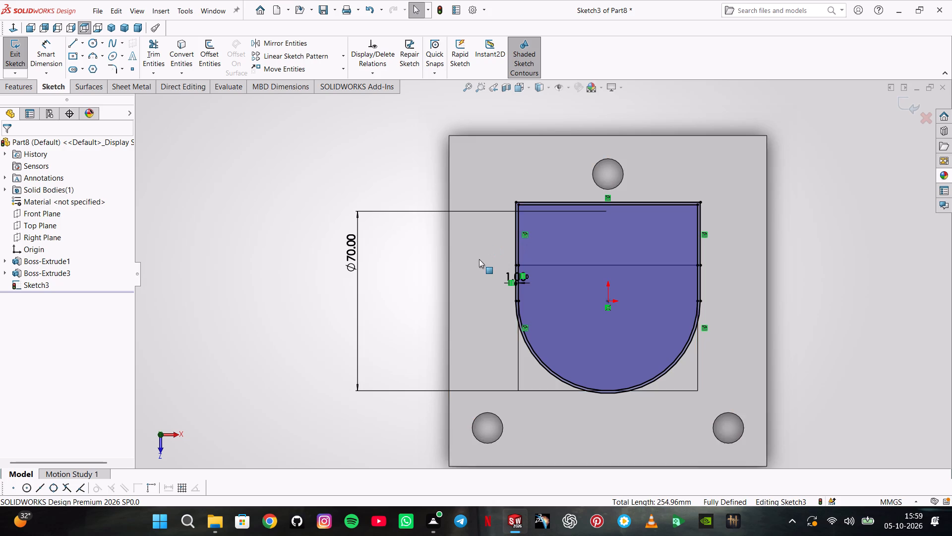
# Offset the whole U-shaped profile 5 mm inward with its dimension added, and finish the sketch.
pyautogui.click(216, 61)
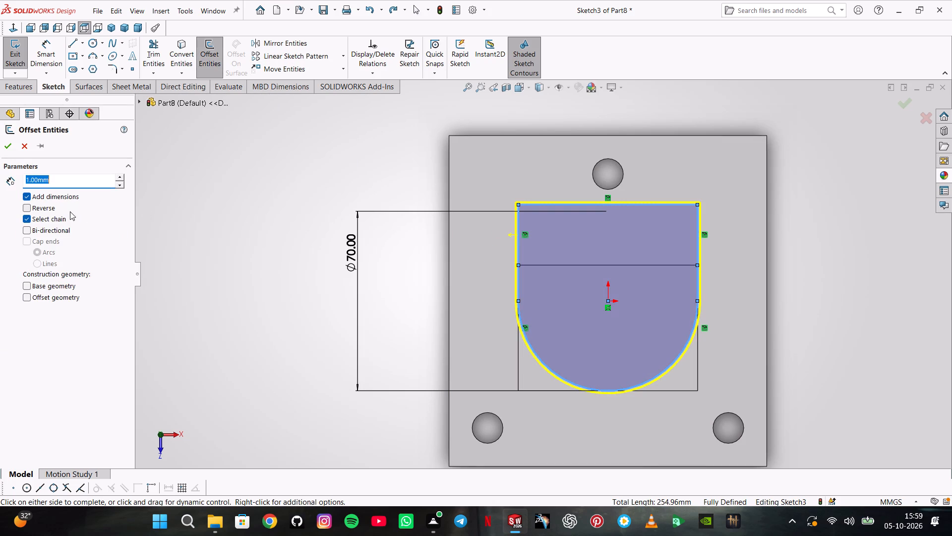
pyautogui.press('5')
pyautogui.press('Return')
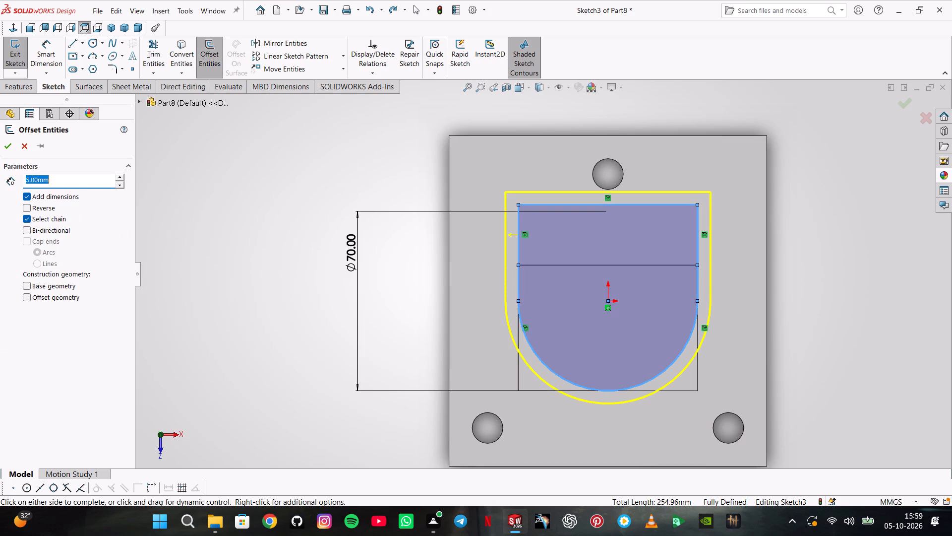
pyautogui.click(48, 209)
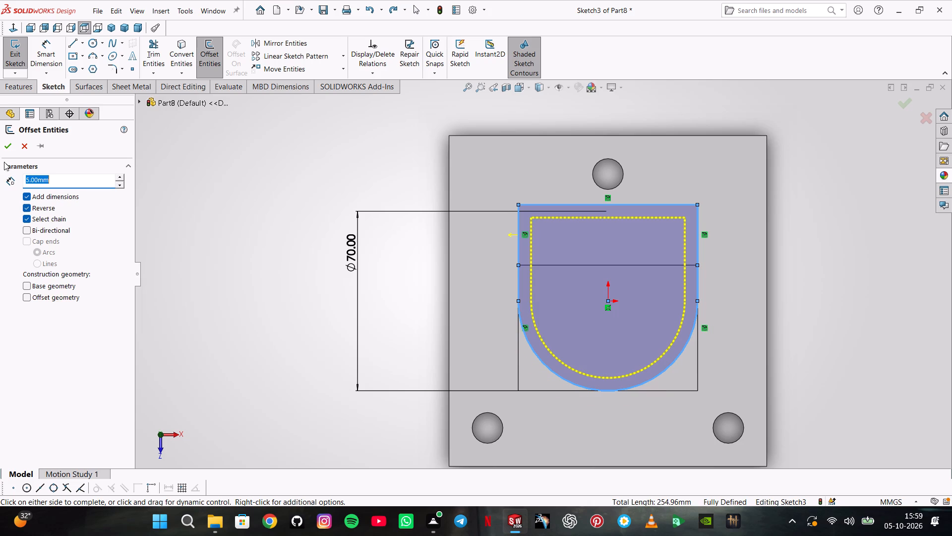
pyautogui.click(6, 147)
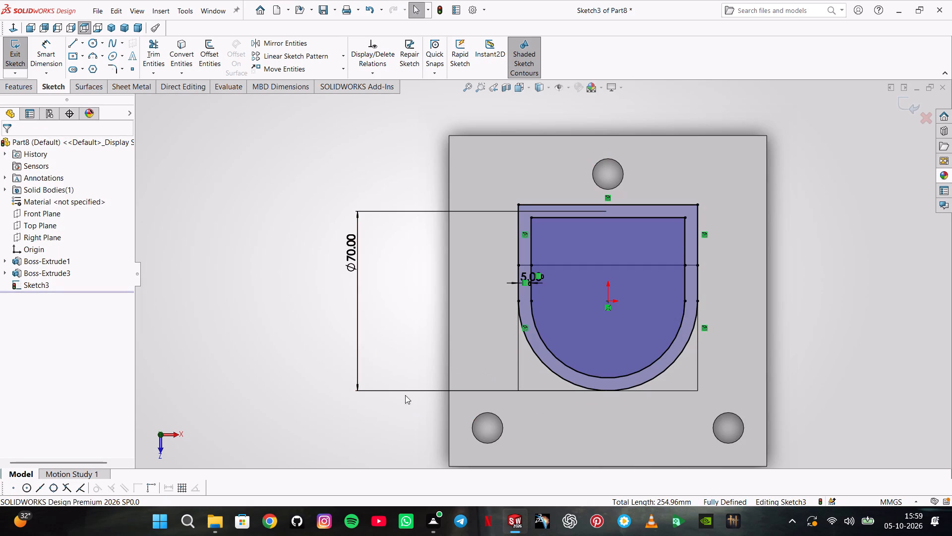
pyautogui.click(16, 53)
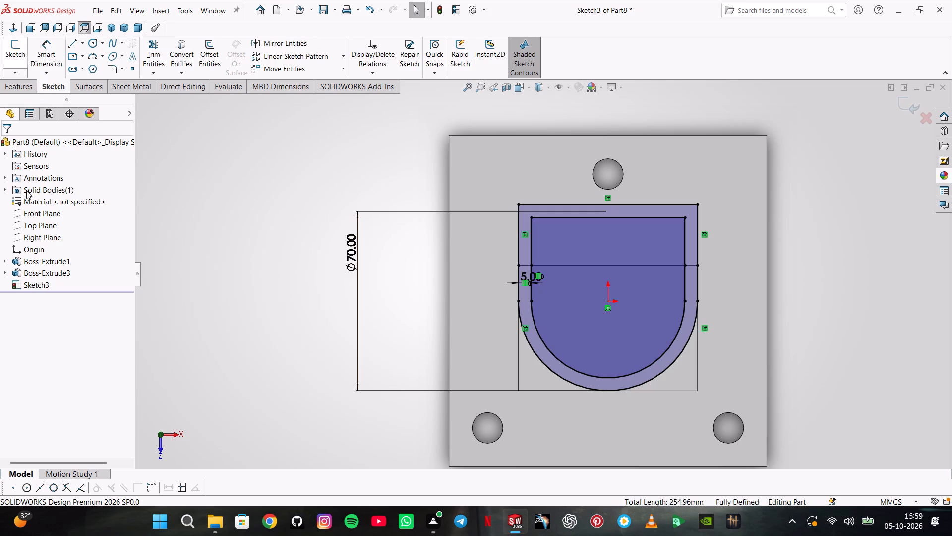
# Edit the raised block's side-profile sketch, dimension its height above the plate's top face as 55 mm, and finish the sketch.
pyautogui.click(7, 272)
pyautogui.click(41, 288)
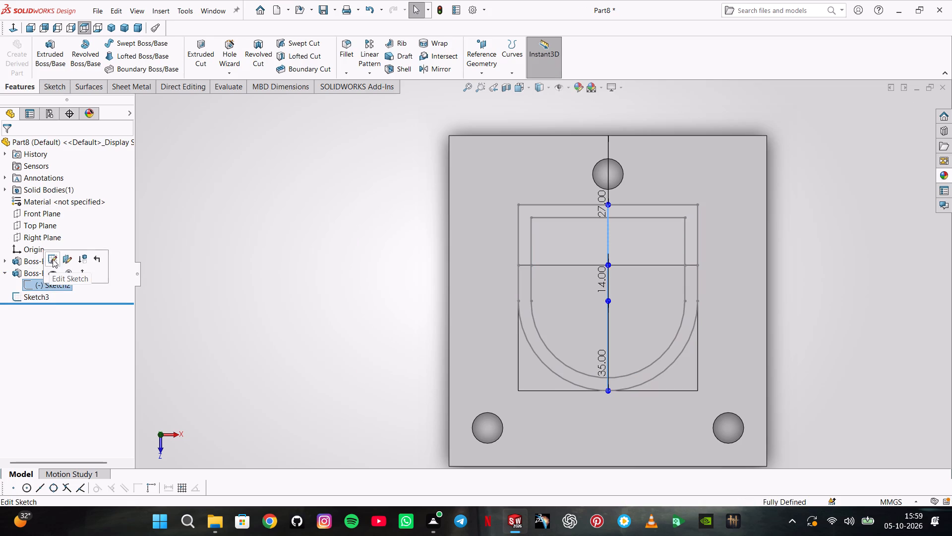
pyautogui.click(53, 258)
pyautogui.click(46, 63)
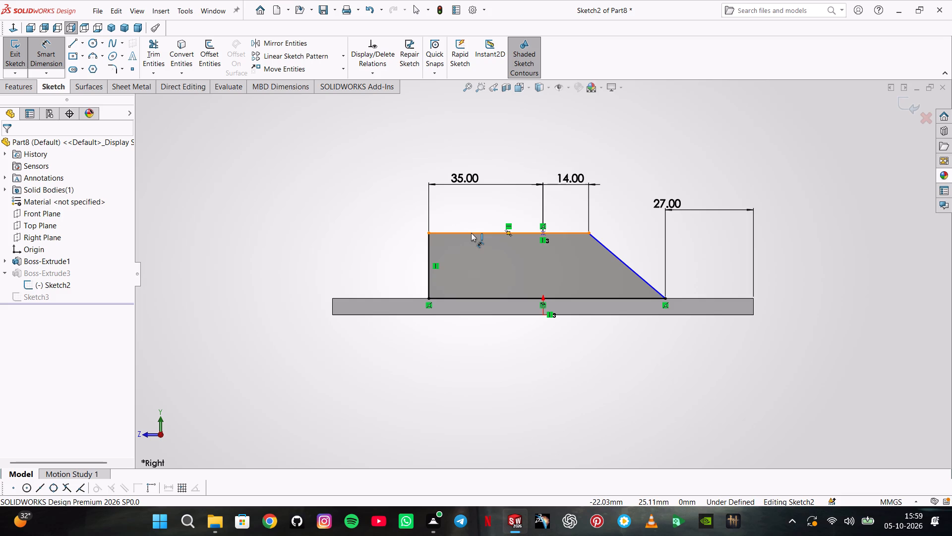
pyautogui.click(471, 233)
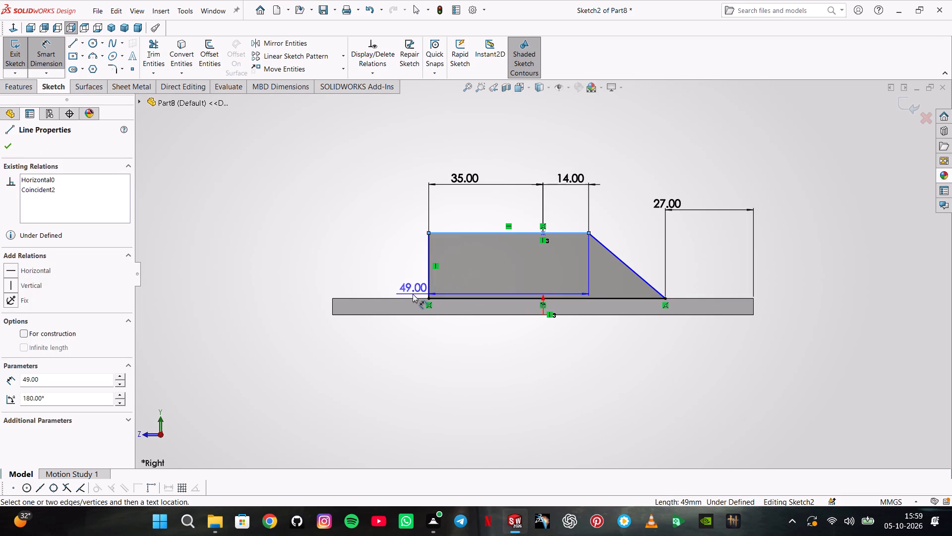
pyautogui.click(412, 298)
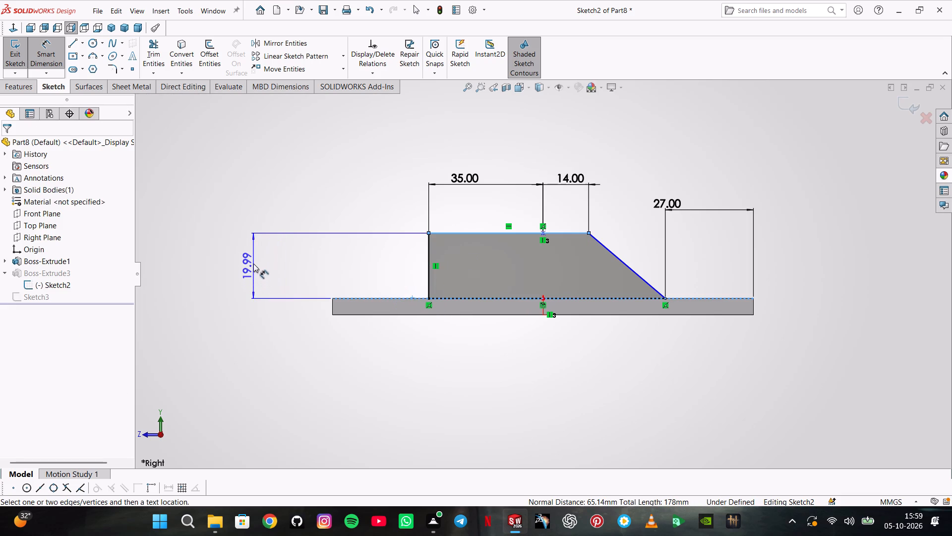
pyautogui.click(253, 264)
pyautogui.write('55')
pyautogui.press('Return')
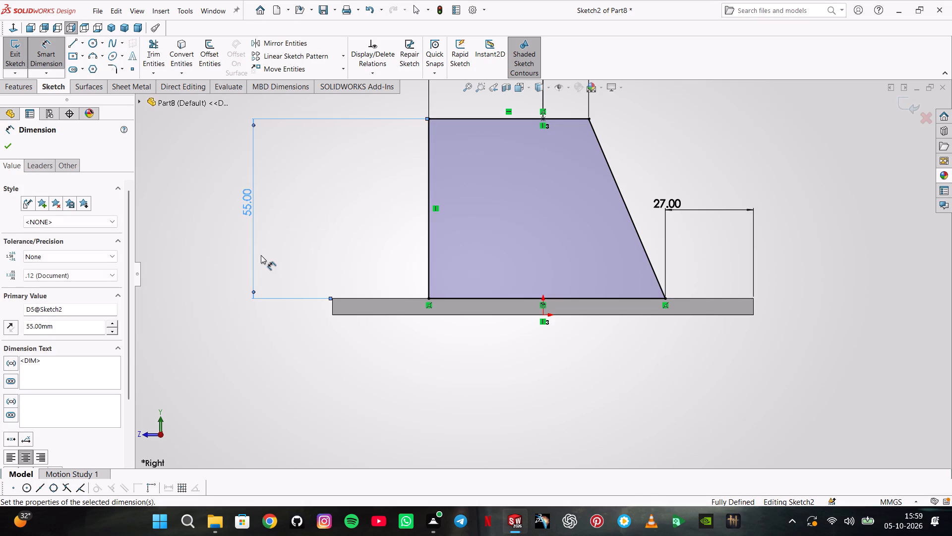
pyautogui.click(4, 151)
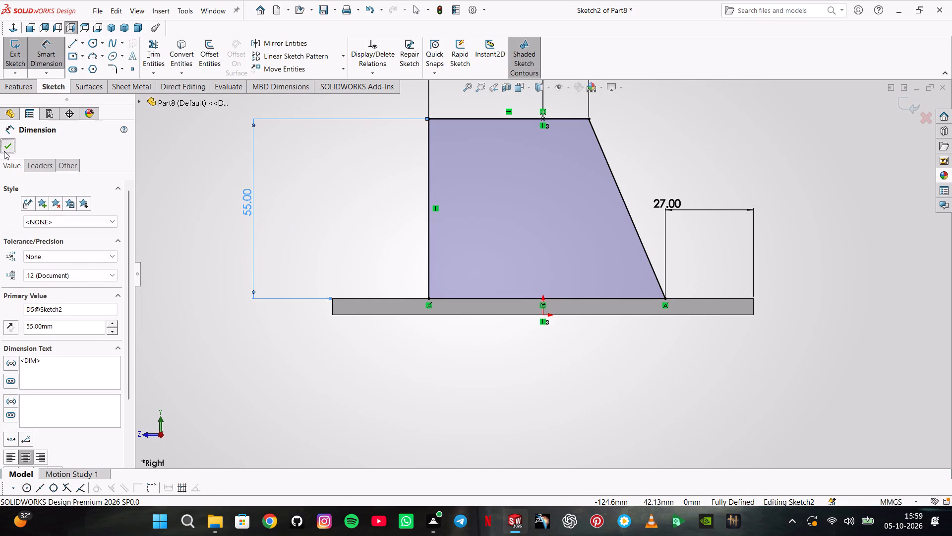
pyautogui.click(14, 87)
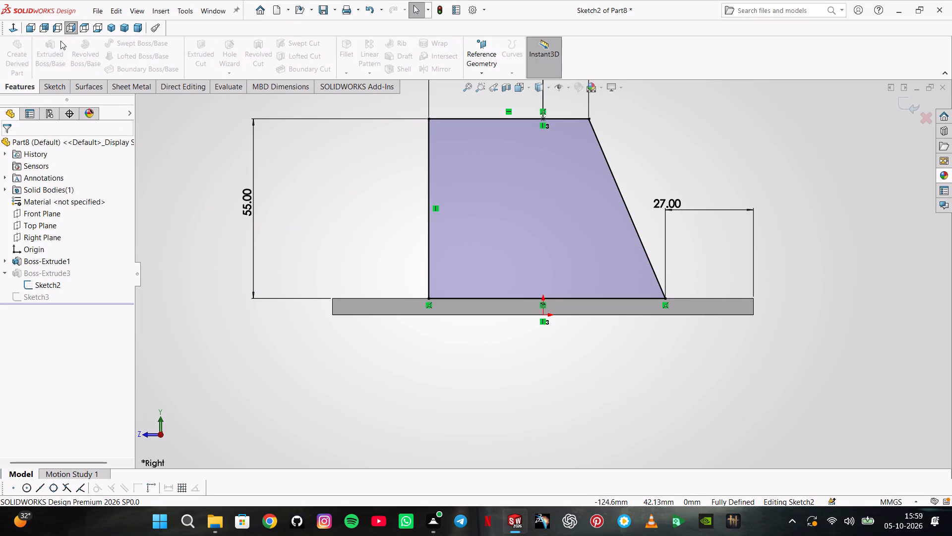
pyautogui.click(54, 84)
pyautogui.click(19, 51)
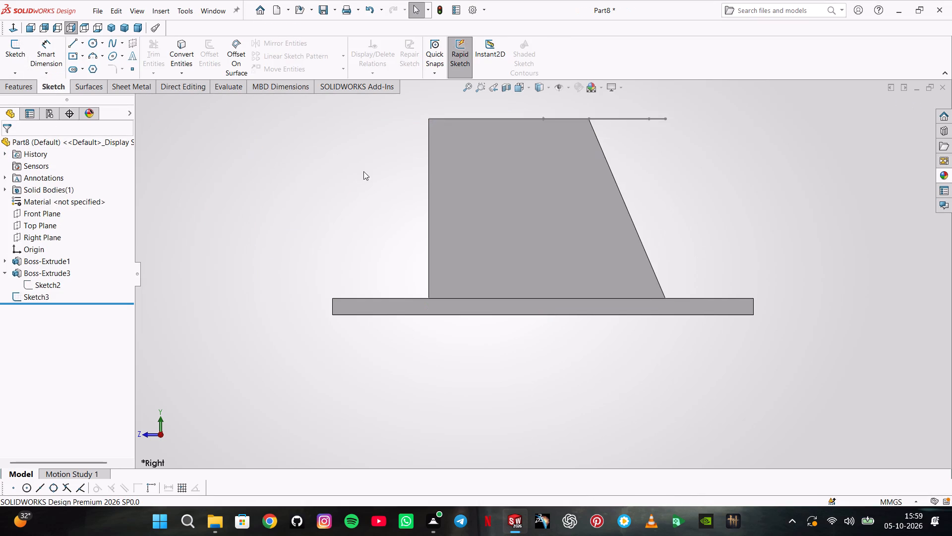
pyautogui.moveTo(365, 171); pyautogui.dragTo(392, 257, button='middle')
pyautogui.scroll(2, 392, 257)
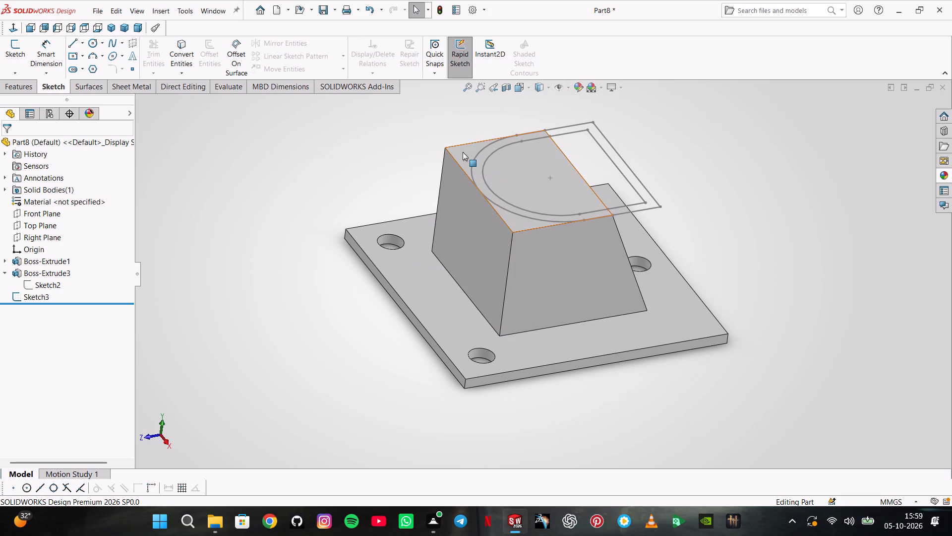
# Edit the U-profile sketch on the block's top and trim away the inner offset's straight closing line.
pyautogui.moveTo(462, 152); pyautogui.dragTo(445, 278, button='middle')
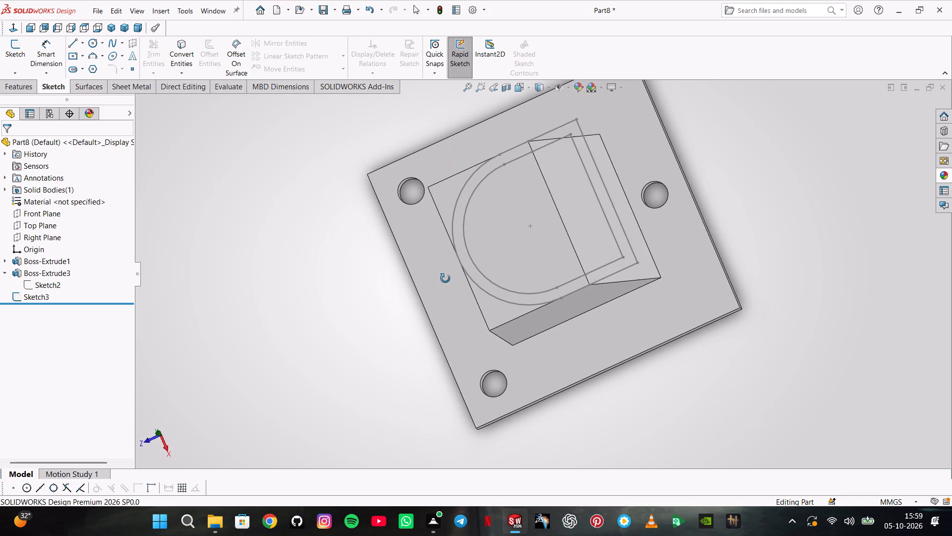
pyautogui.moveTo(445, 278); pyautogui.dragTo(443, 280, button='middle')
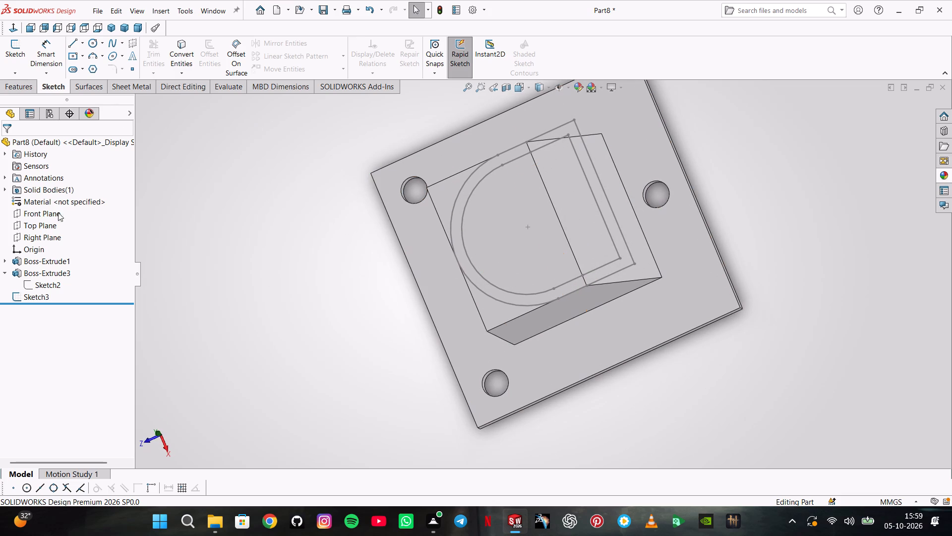
pyautogui.click(32, 296)
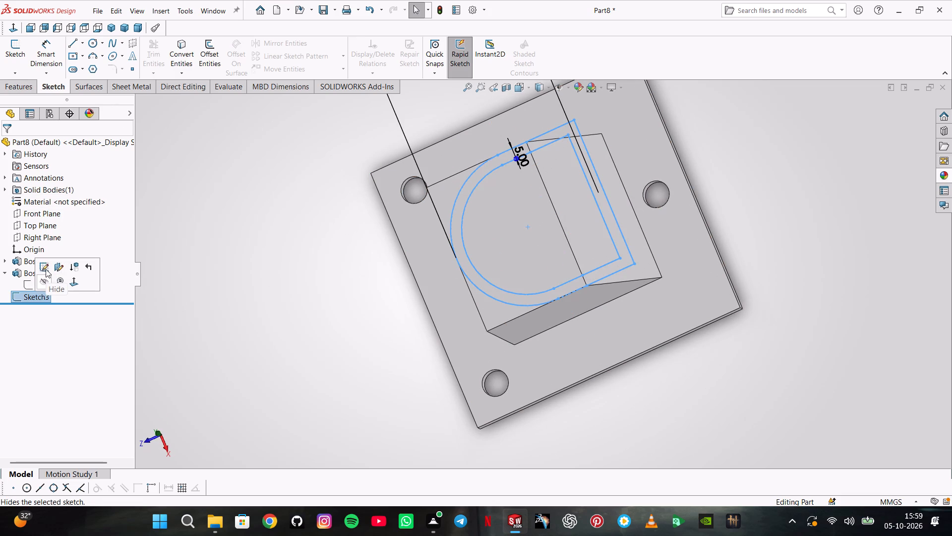
pyautogui.click(46, 269)
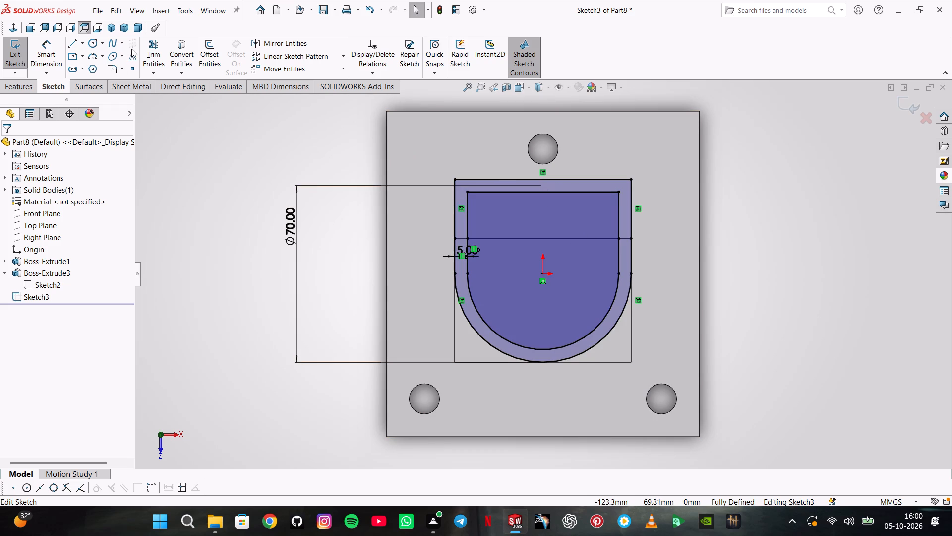
pyautogui.click(153, 53)
pyautogui.click(583, 193)
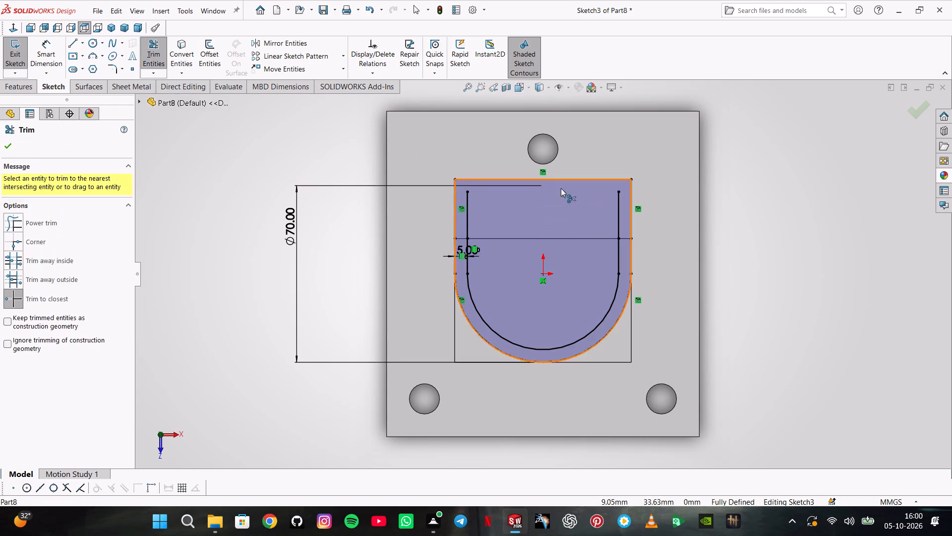
# Extend both inner side lines to the outer closing line, and trim that line's middle portion to leave a 5 mm U-shaped band.
pyautogui.click(163, 71)
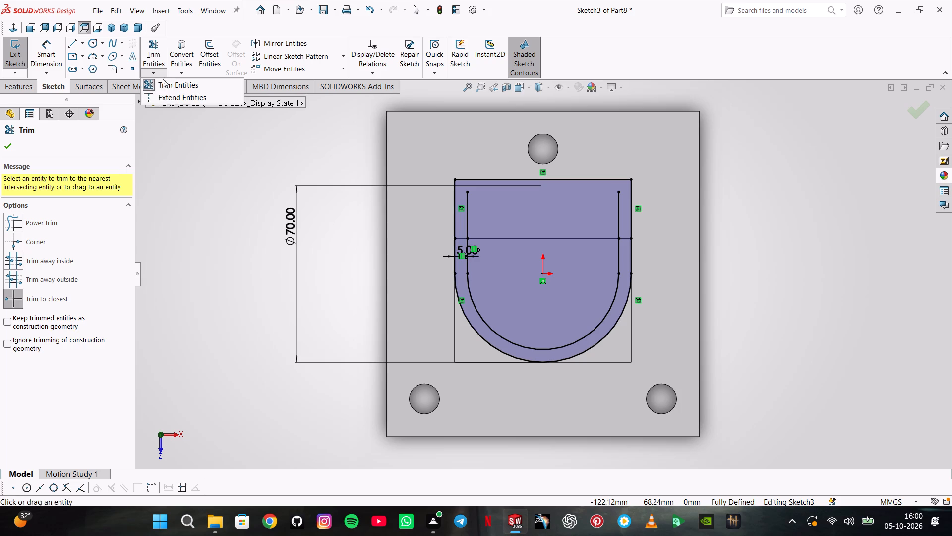
pyautogui.click(168, 98)
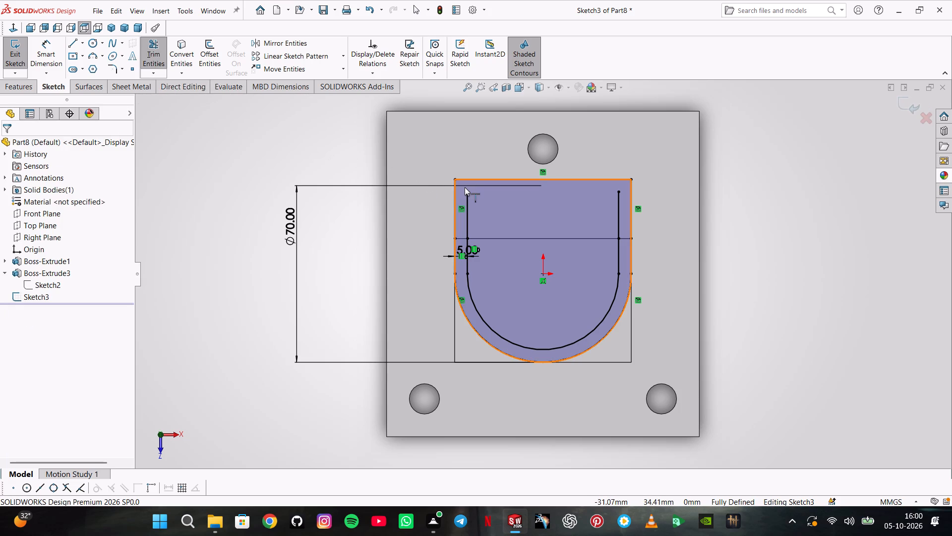
pyautogui.click(466, 190)
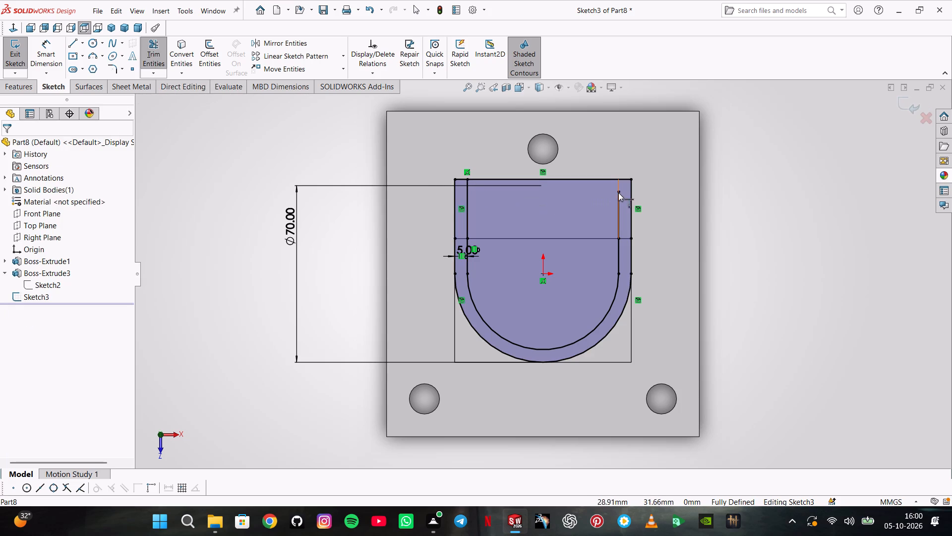
pyautogui.click(621, 191)
pyautogui.click(149, 58)
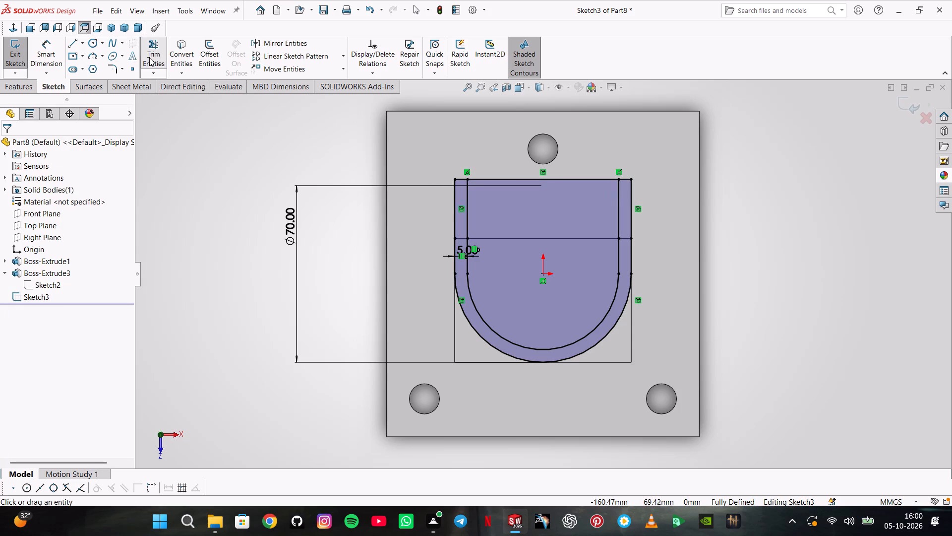
pyautogui.click(564, 180)
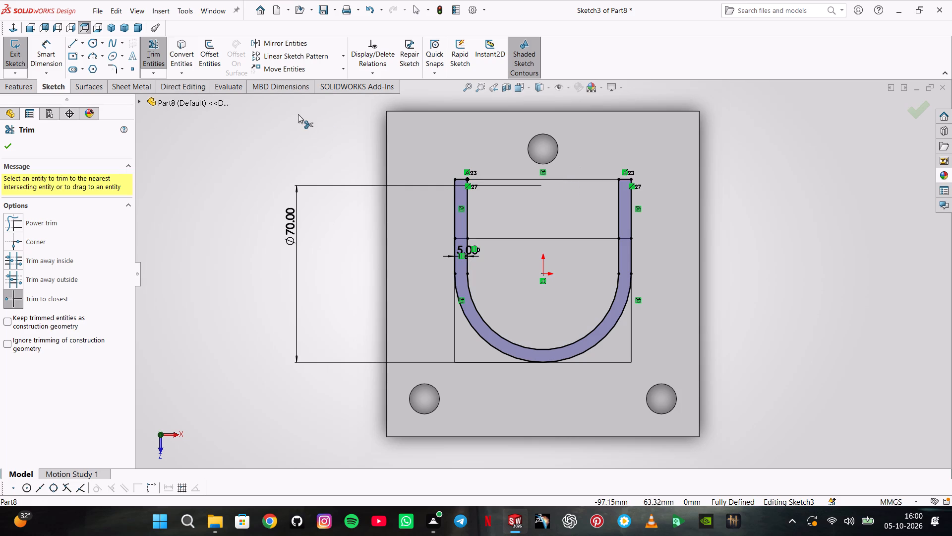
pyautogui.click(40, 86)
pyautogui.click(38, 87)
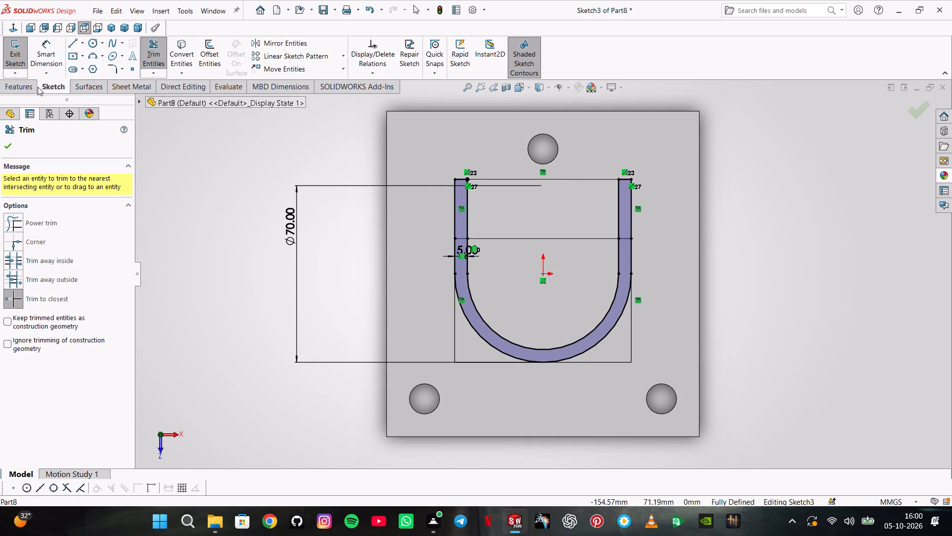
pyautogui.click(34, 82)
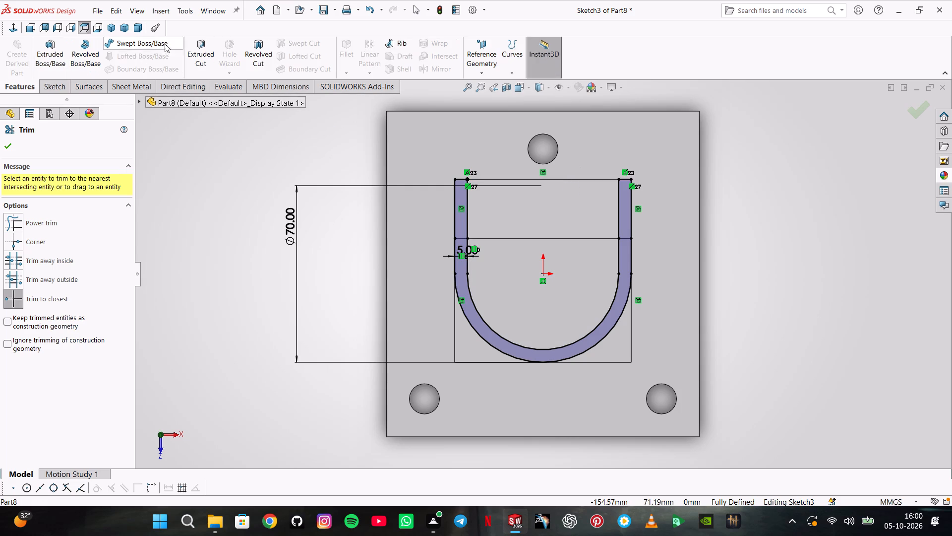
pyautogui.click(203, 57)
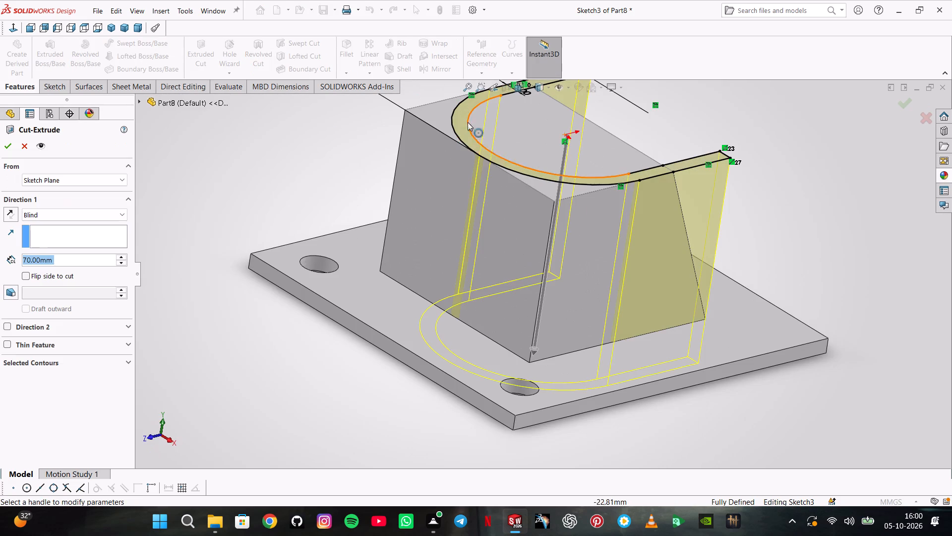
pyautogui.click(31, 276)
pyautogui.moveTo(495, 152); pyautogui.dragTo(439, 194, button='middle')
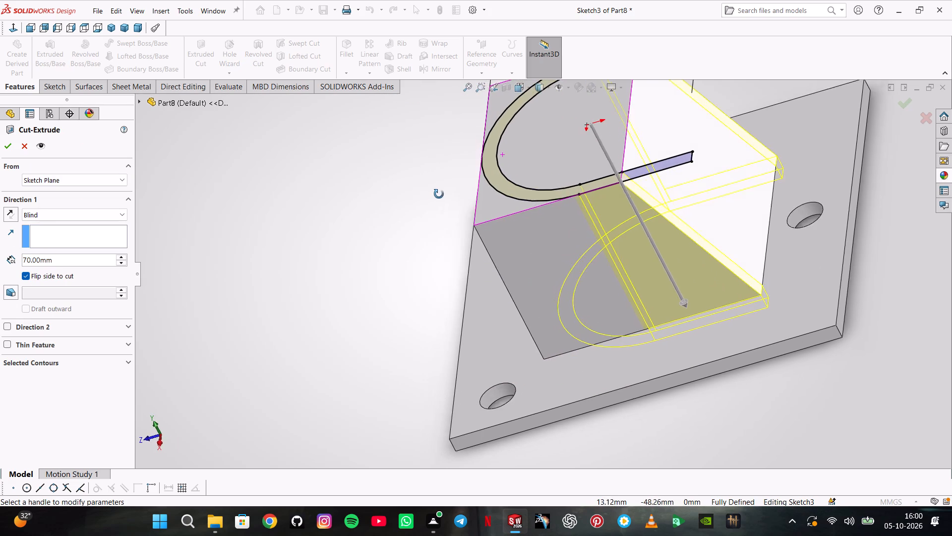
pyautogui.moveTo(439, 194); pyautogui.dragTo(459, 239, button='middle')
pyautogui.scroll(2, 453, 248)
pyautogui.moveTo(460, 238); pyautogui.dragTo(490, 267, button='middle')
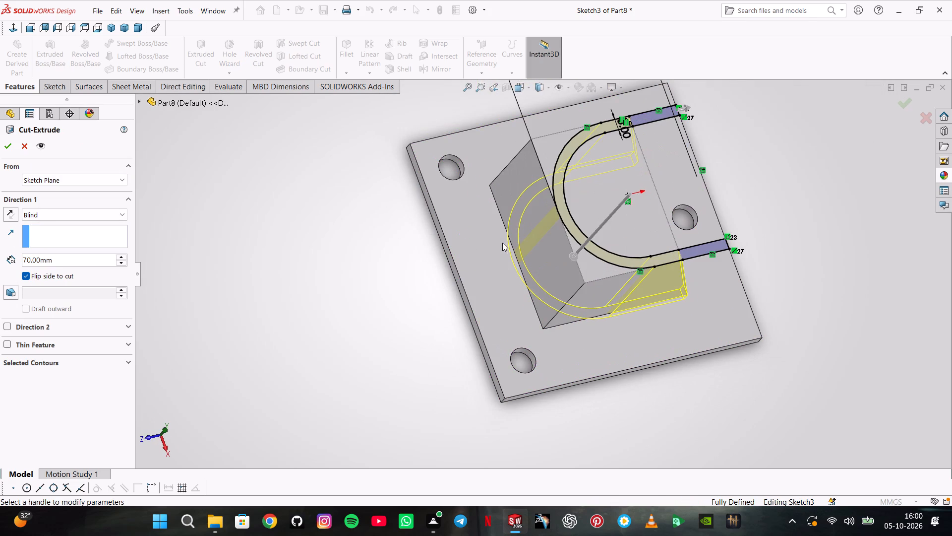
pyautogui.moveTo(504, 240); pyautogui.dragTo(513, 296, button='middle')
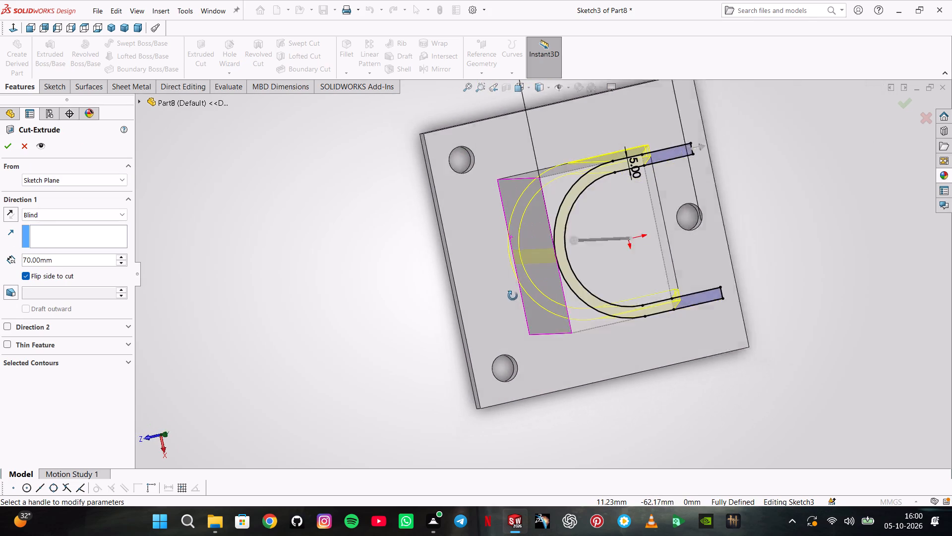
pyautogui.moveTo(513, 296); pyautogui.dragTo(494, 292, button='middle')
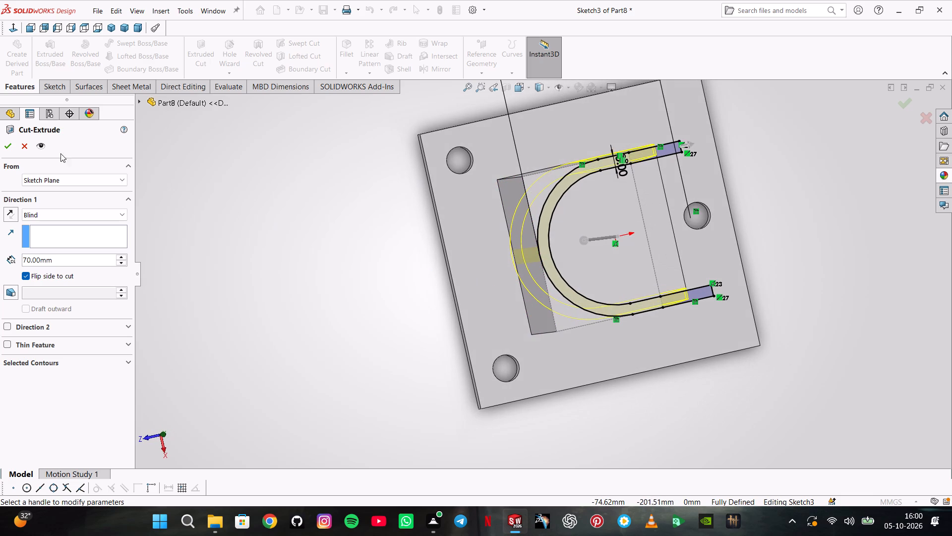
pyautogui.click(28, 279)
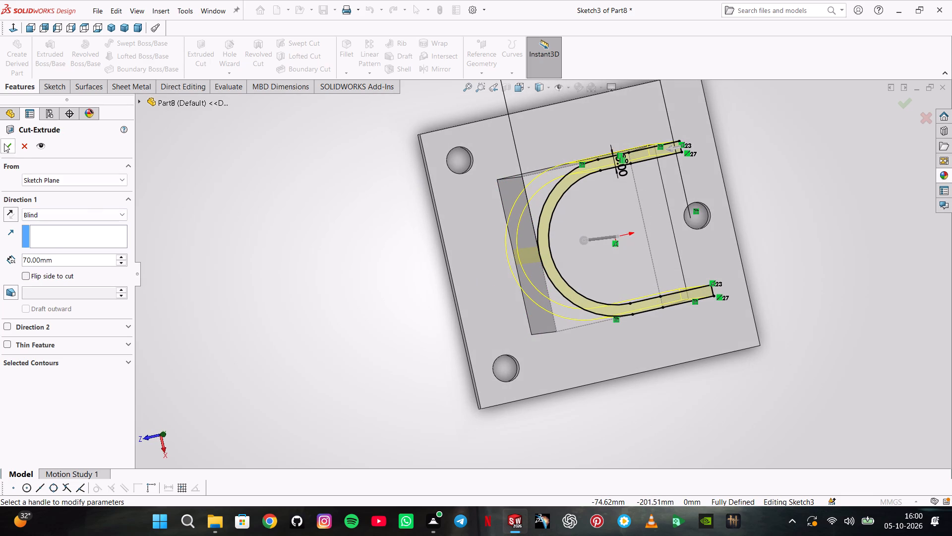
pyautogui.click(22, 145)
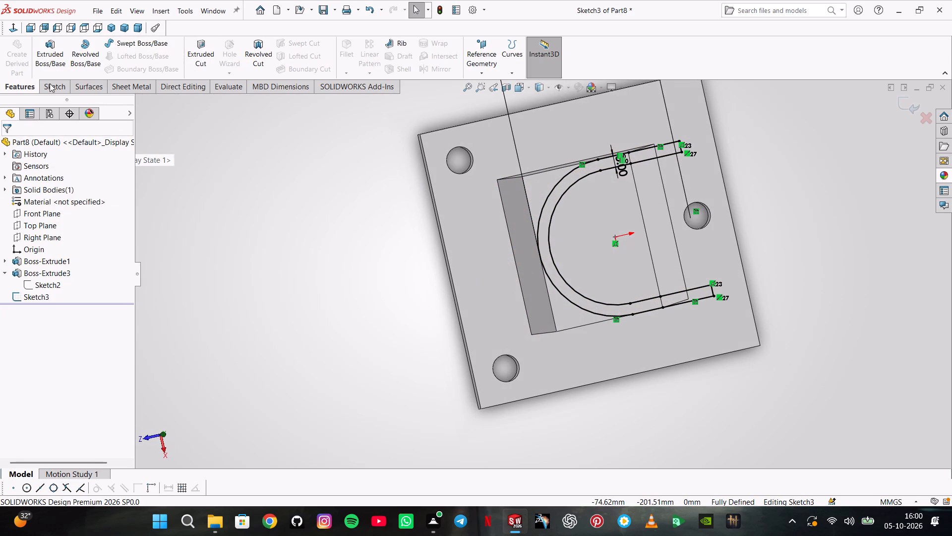
# Convert the block's straight edge across the open end of the U-shaped band into a sketch line.
pyautogui.click(13, 28)
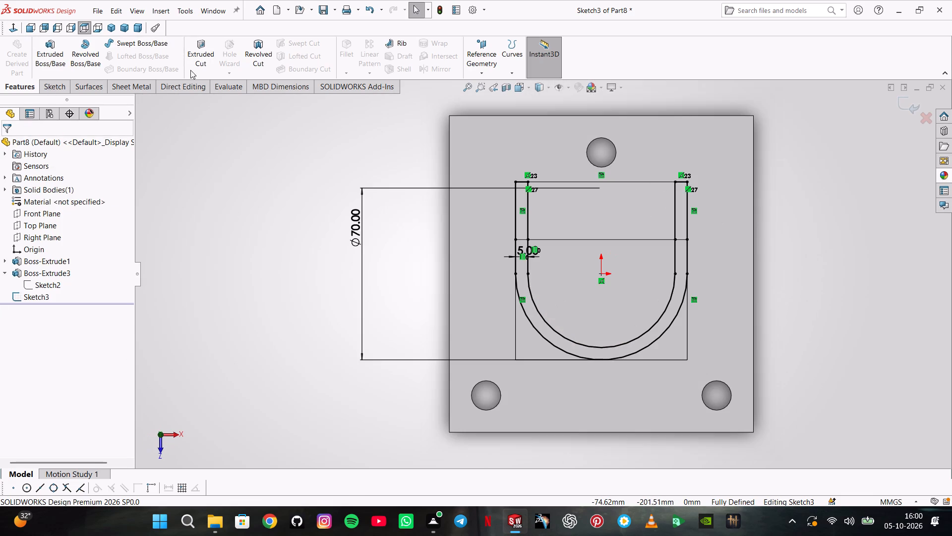
pyautogui.click(67, 81)
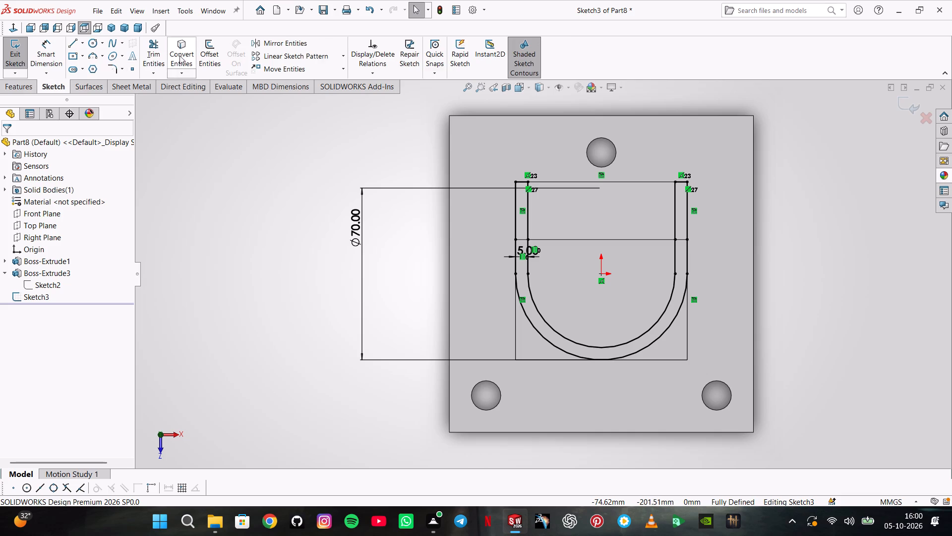
pyautogui.click(181, 57)
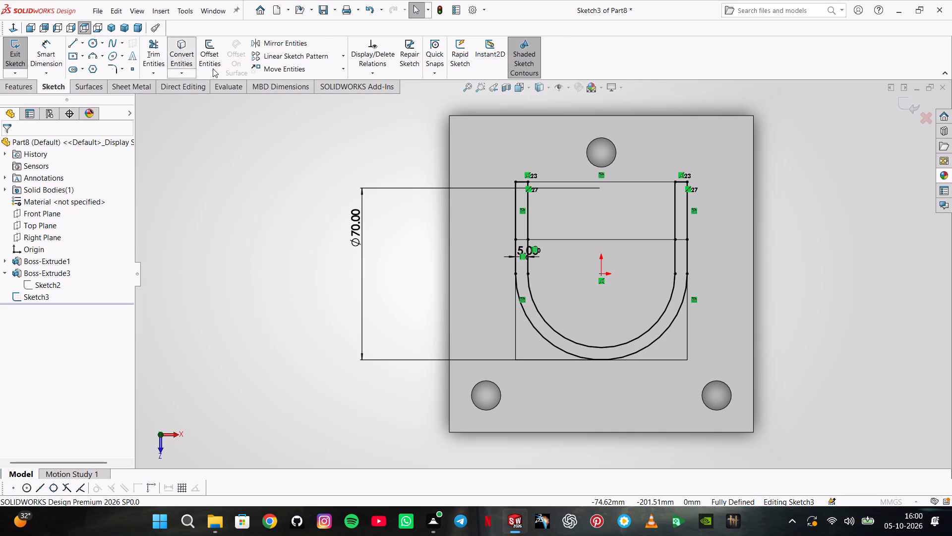
pyautogui.click(585, 182)
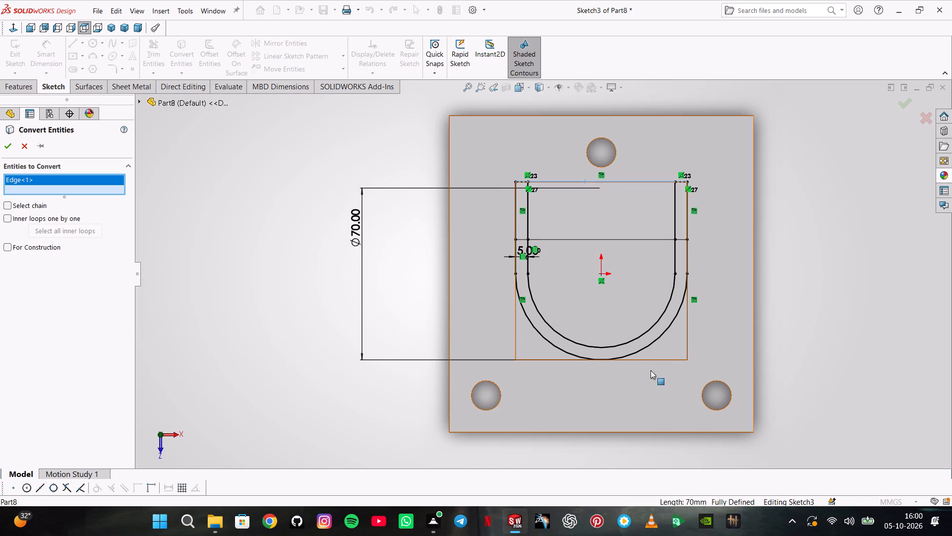
pyautogui.click(13, 146)
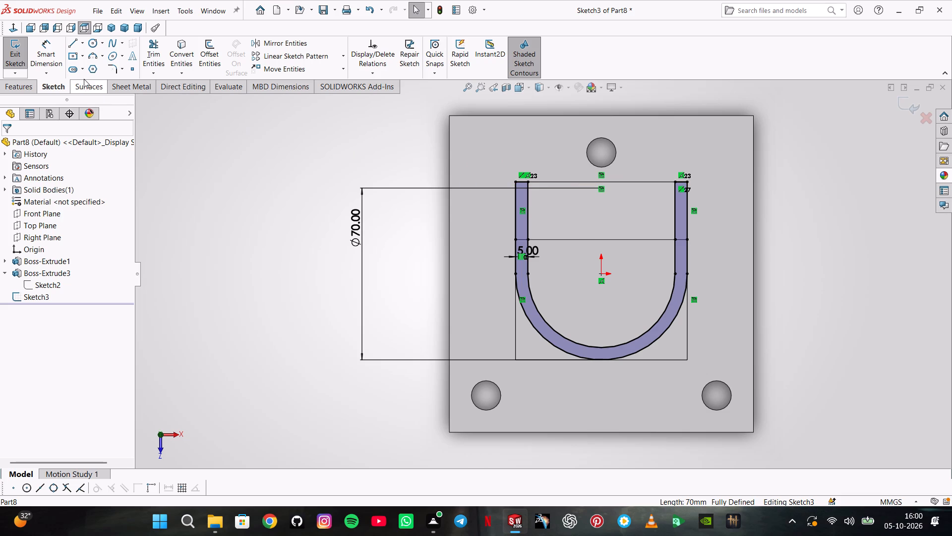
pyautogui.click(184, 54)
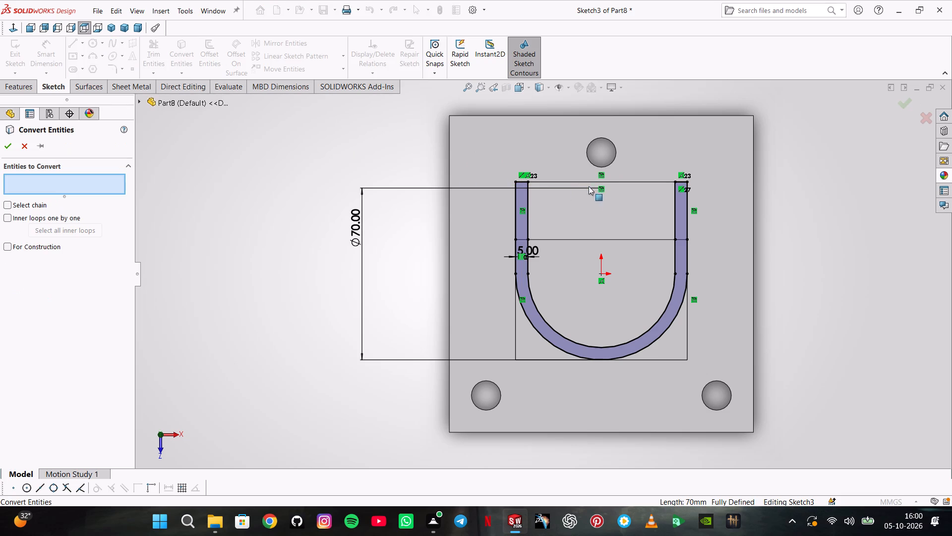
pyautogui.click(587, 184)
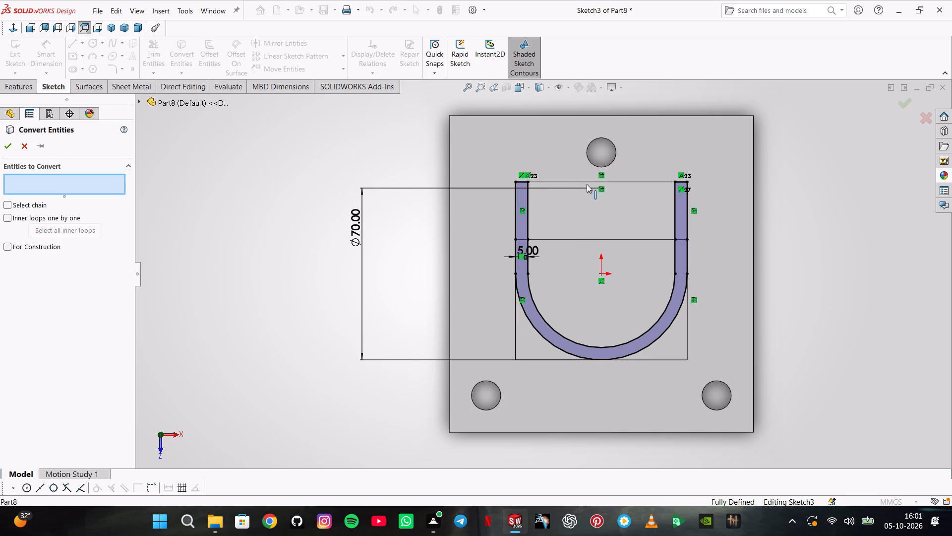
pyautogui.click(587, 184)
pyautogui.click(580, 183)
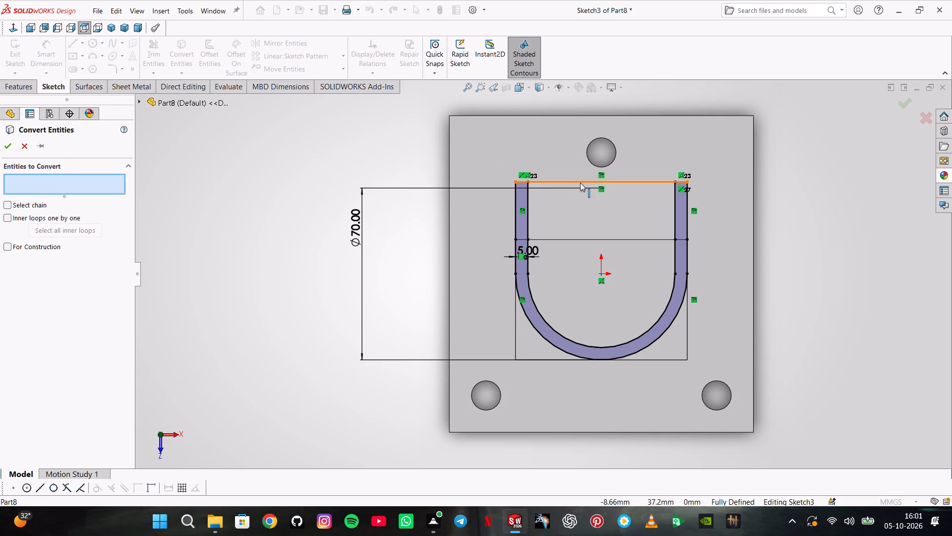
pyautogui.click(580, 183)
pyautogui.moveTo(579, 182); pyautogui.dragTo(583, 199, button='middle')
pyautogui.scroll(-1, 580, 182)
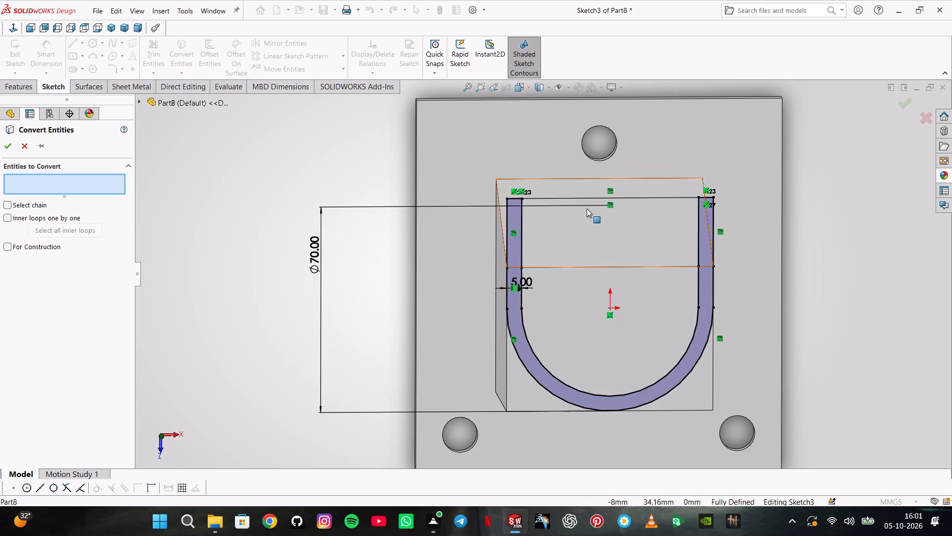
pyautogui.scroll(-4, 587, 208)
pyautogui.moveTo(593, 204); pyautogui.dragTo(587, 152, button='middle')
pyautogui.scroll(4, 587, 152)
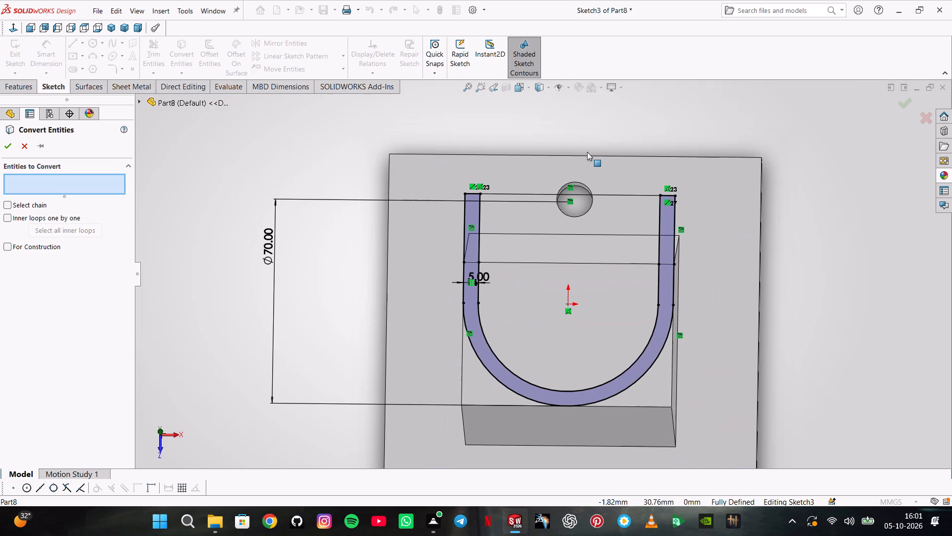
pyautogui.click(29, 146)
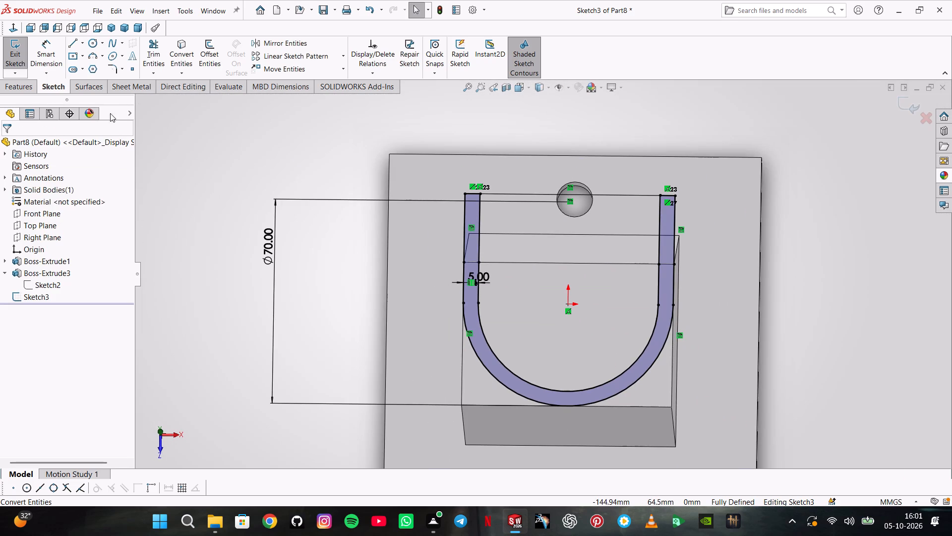
# Cut-extrude the two regions inside the U-shaped band up to the plate's top face.
pyautogui.click(28, 85)
pyautogui.click(208, 49)
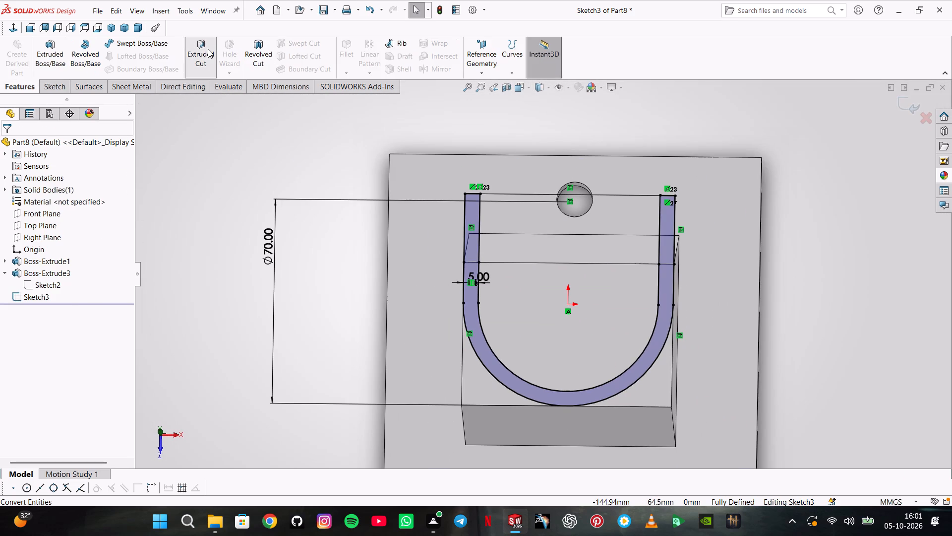
pyautogui.click(557, 232)
pyautogui.click(545, 281)
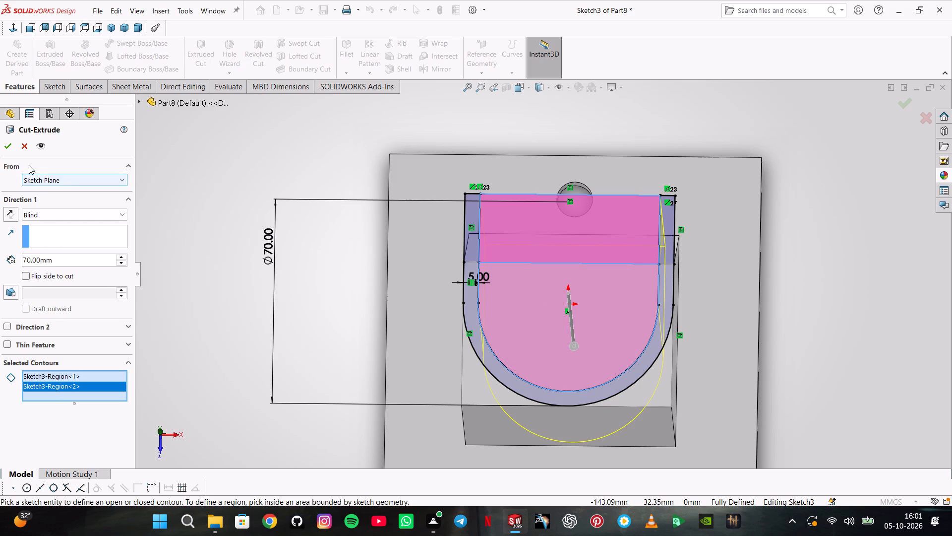
pyautogui.click(96, 215)
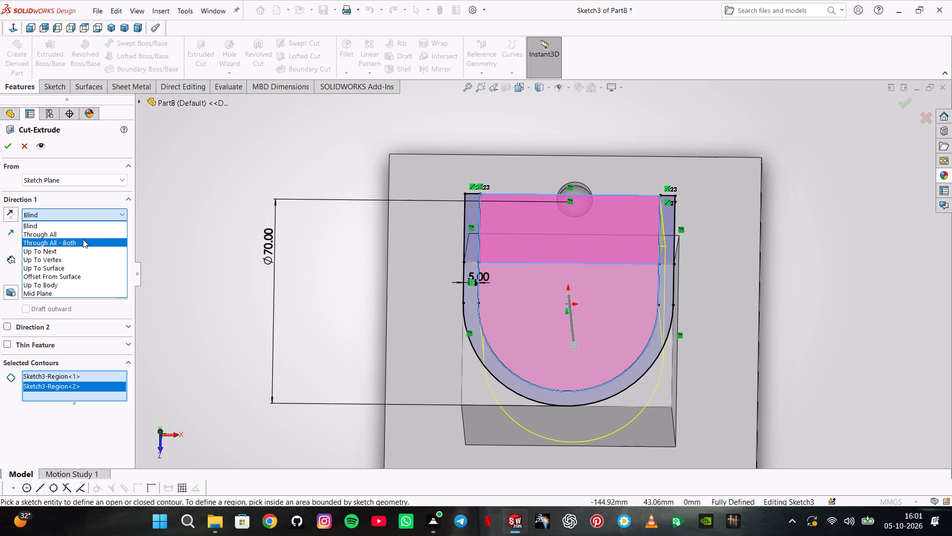
pyautogui.click(74, 269)
pyautogui.click(419, 229)
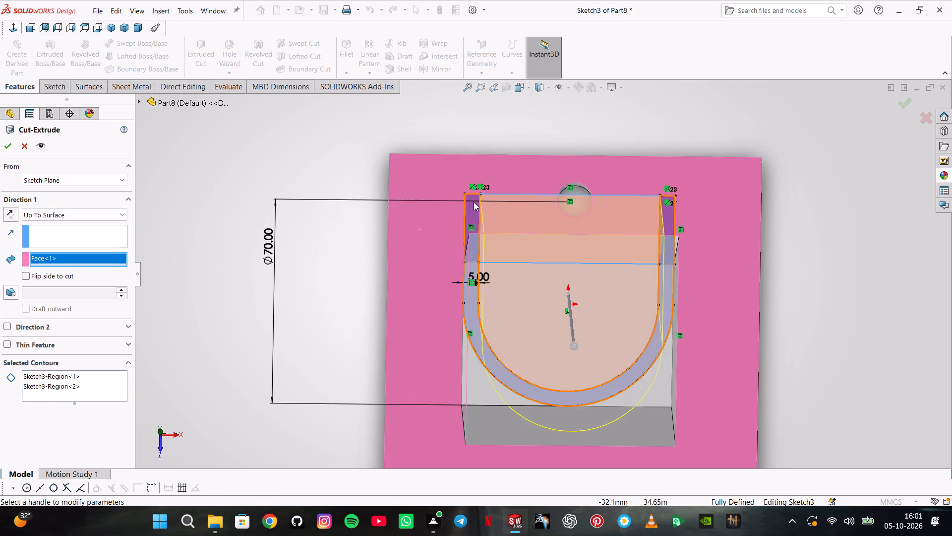
pyautogui.moveTo(474, 201); pyautogui.dragTo(429, 273, button='middle')
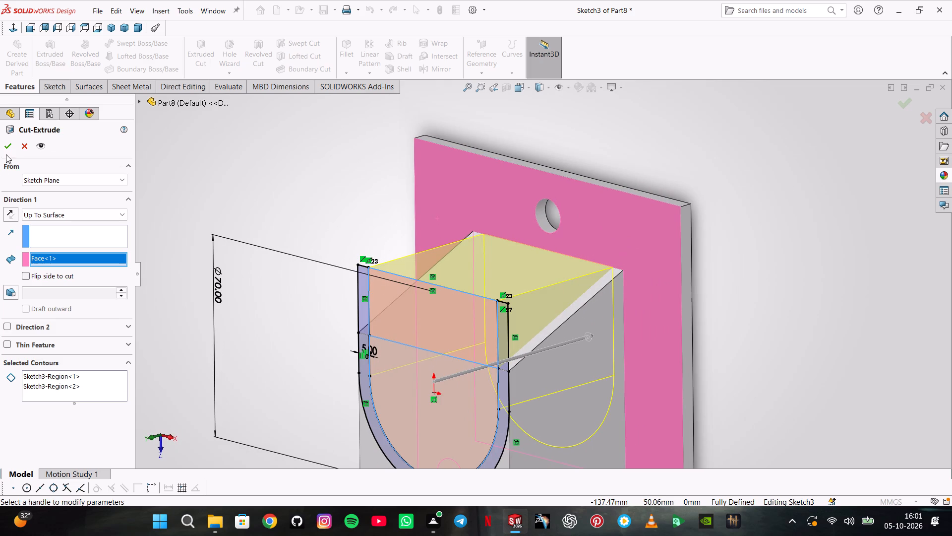
pyautogui.click(8, 150)
# Edit the cut's sketch and convert one outer side edge of the block and the straight edge touching the U's arc into sketch lines.
pyautogui.moveTo(302, 240); pyautogui.dragTo(319, 246, button='middle')
pyautogui.scroll(2, 319, 246)
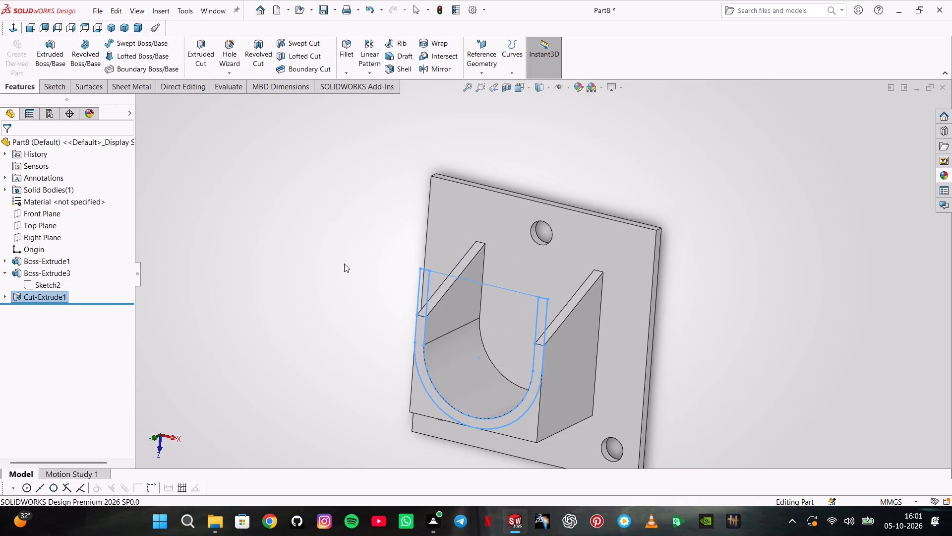
pyautogui.moveTo(357, 279); pyautogui.dragTo(394, 274, button='middle')
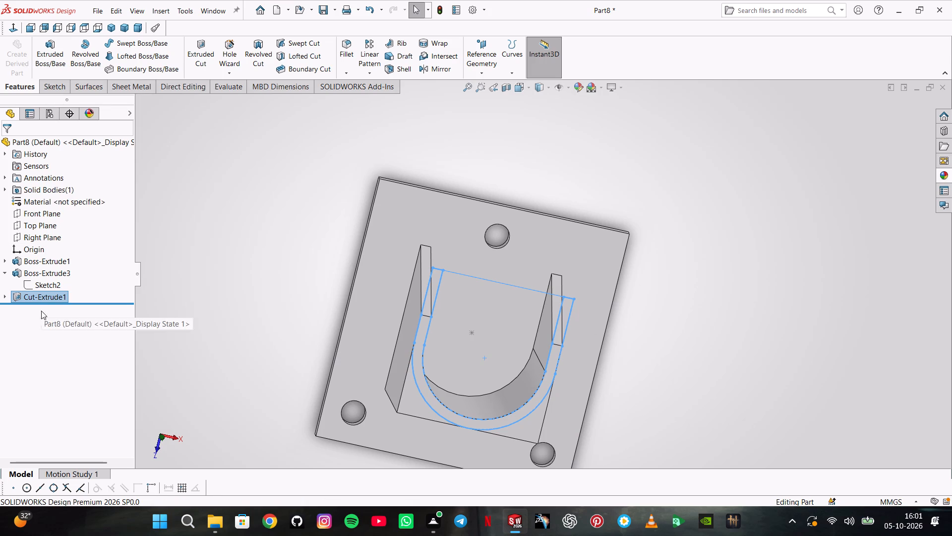
pyautogui.click(4, 301)
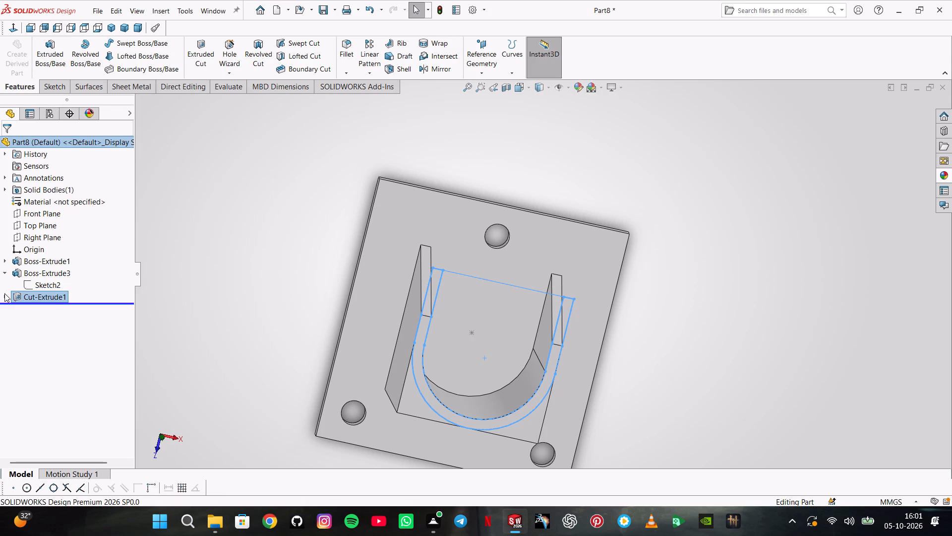
pyautogui.click(4, 293)
pyautogui.click(28, 306)
pyautogui.click(43, 279)
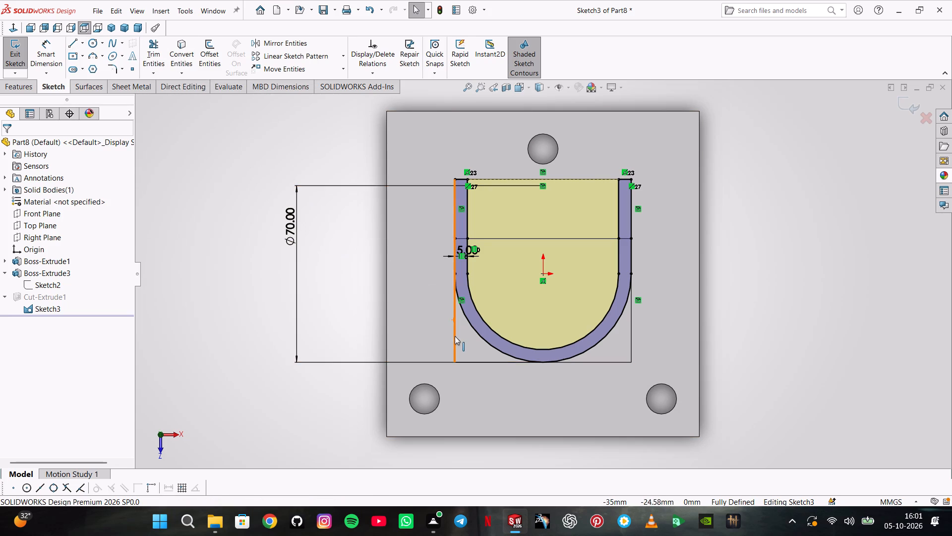
pyautogui.click(18, 84)
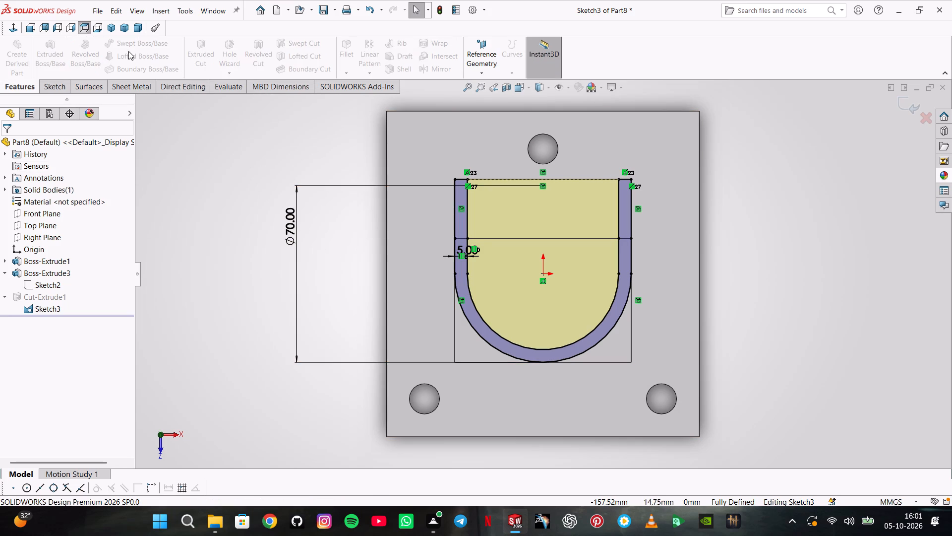
pyautogui.click(48, 87)
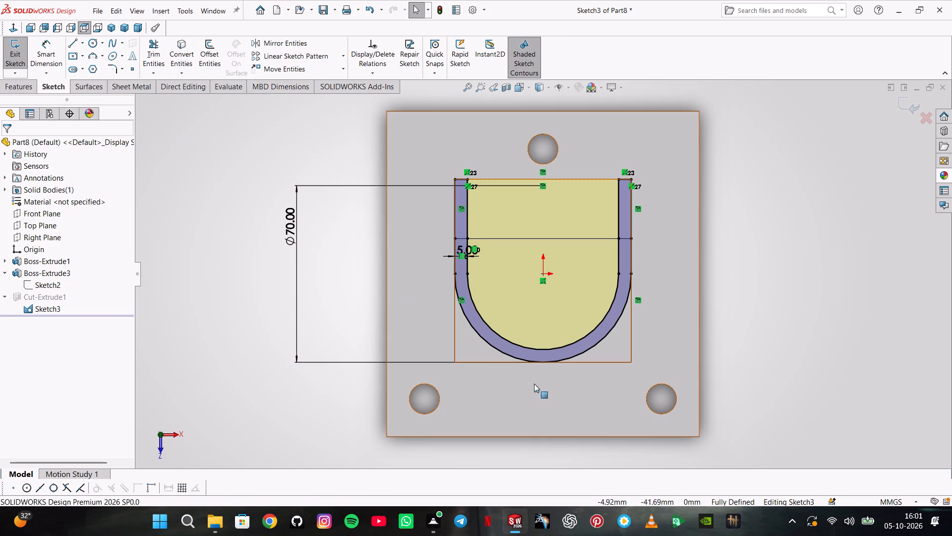
pyautogui.click(455, 314)
pyautogui.click(185, 64)
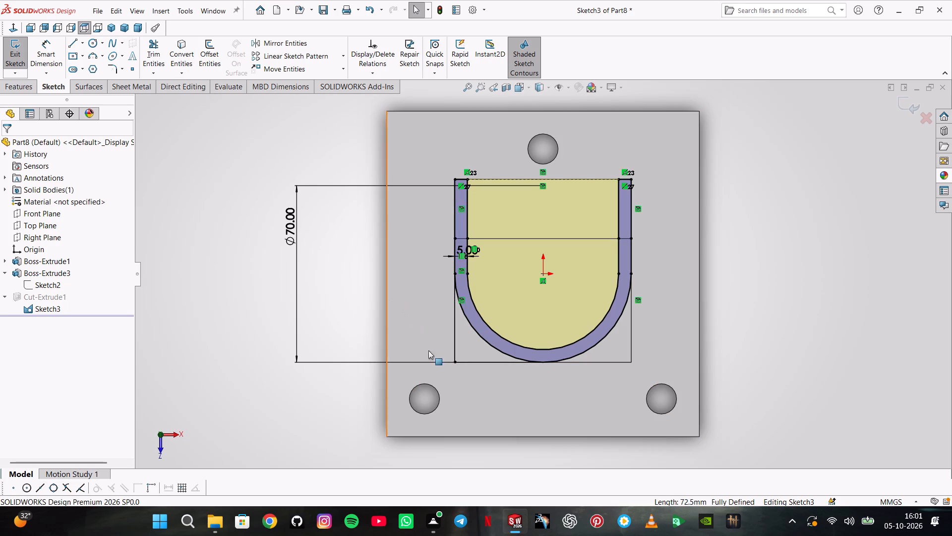
pyautogui.click(467, 363)
pyautogui.click(180, 64)
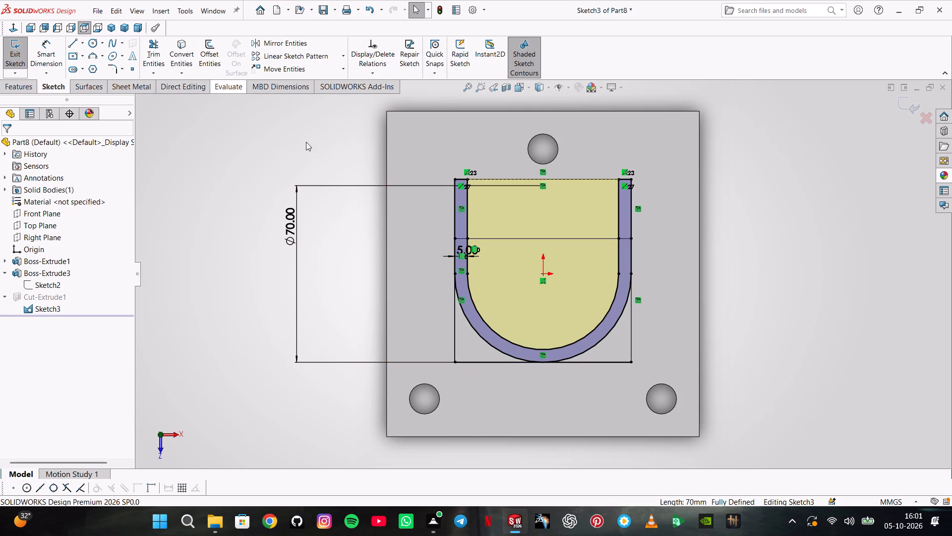
# Convert the block's opposite outer side edge into a sketch line and finish the cut's sketch.
pyautogui.click(634, 347)
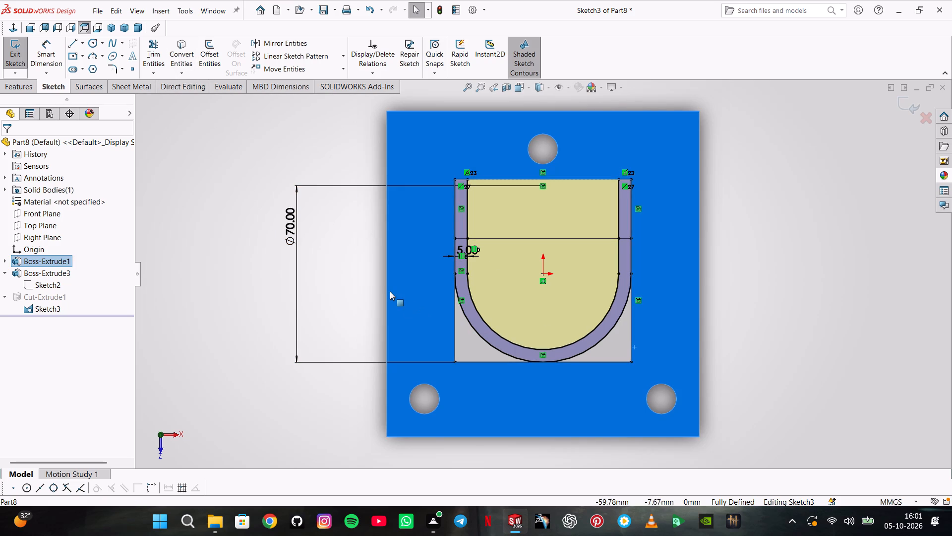
pyautogui.click(398, 270)
pyautogui.press('Escape')
pyautogui.click(184, 49)
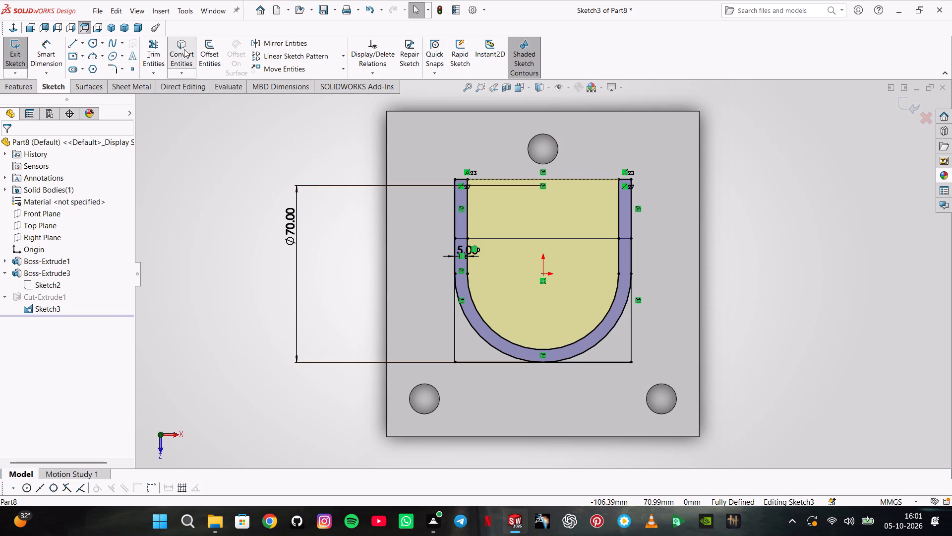
pyautogui.click(630, 321)
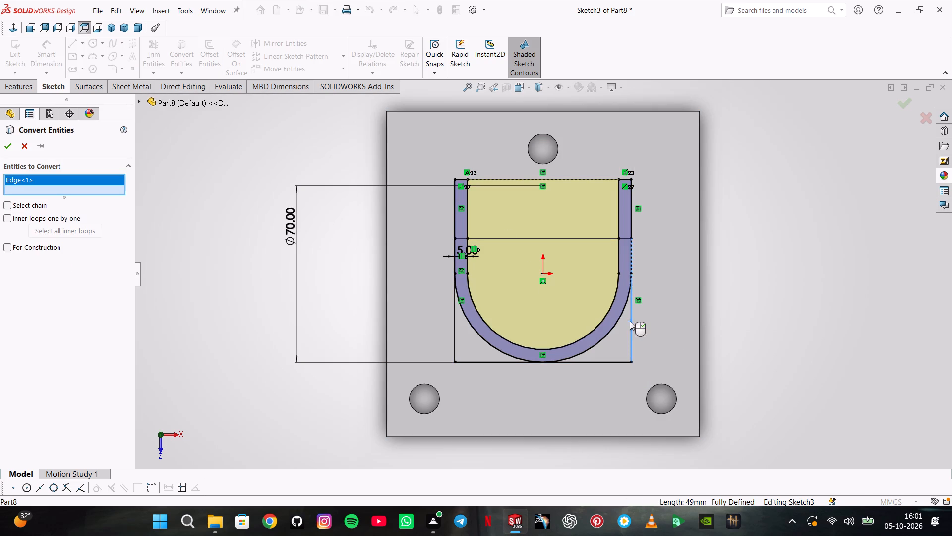
pyautogui.click(11, 147)
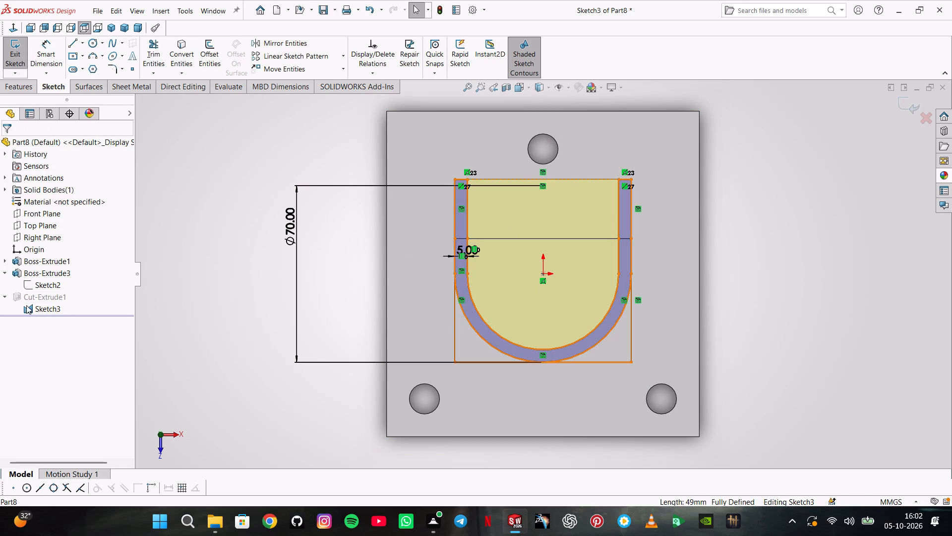
pyautogui.click(16, 50)
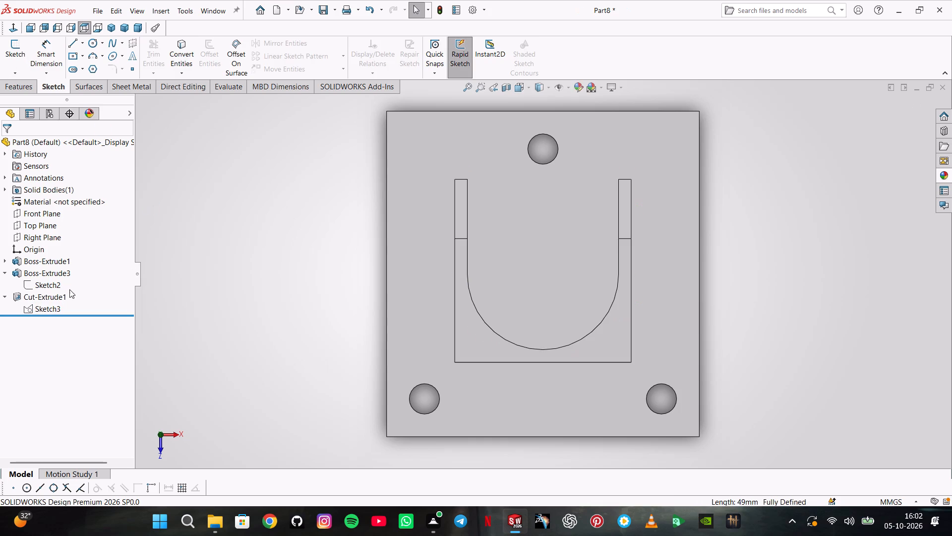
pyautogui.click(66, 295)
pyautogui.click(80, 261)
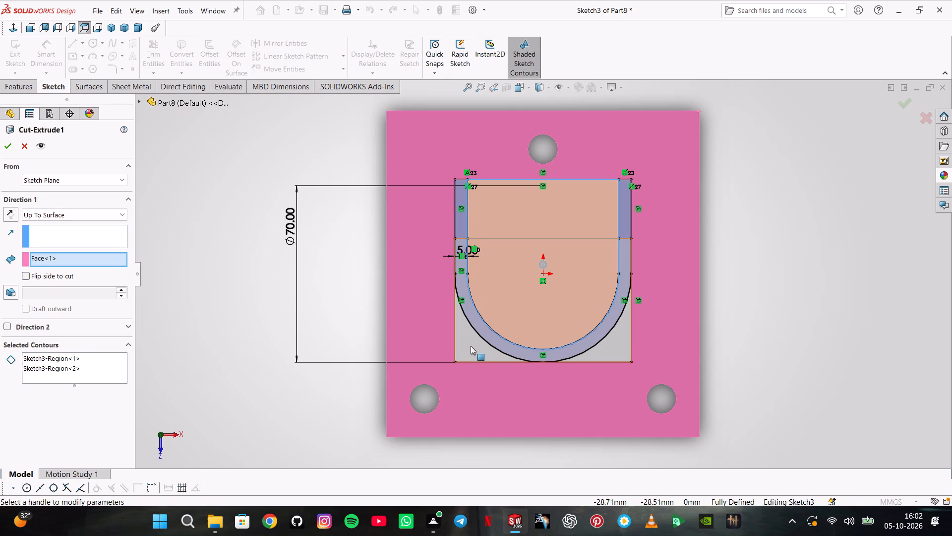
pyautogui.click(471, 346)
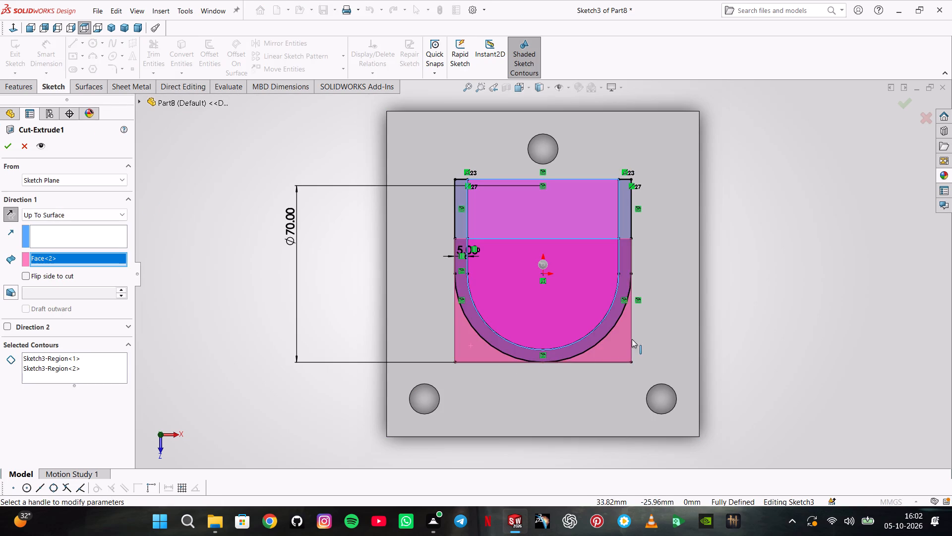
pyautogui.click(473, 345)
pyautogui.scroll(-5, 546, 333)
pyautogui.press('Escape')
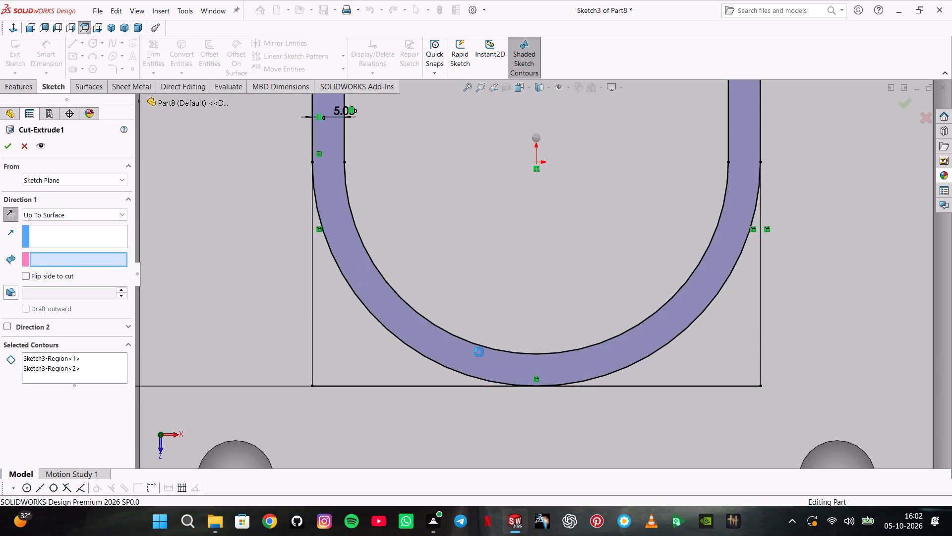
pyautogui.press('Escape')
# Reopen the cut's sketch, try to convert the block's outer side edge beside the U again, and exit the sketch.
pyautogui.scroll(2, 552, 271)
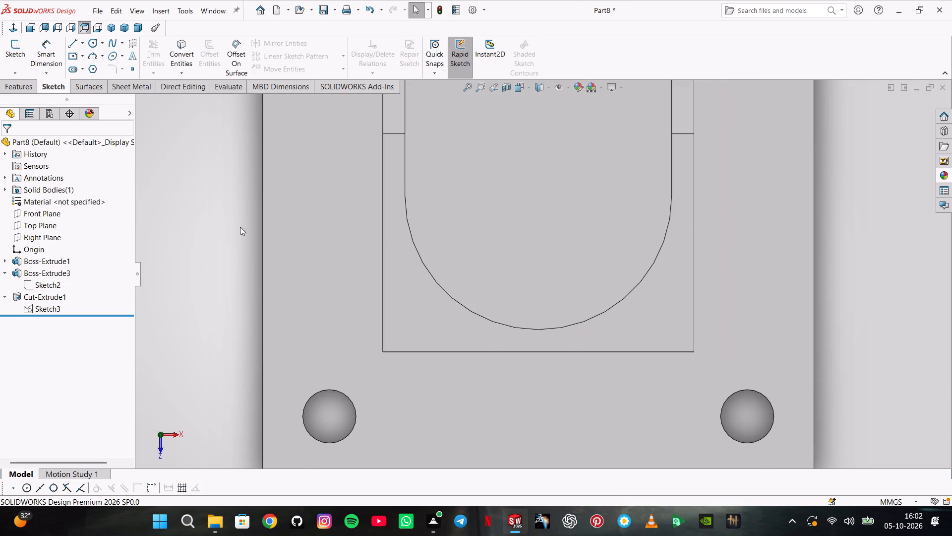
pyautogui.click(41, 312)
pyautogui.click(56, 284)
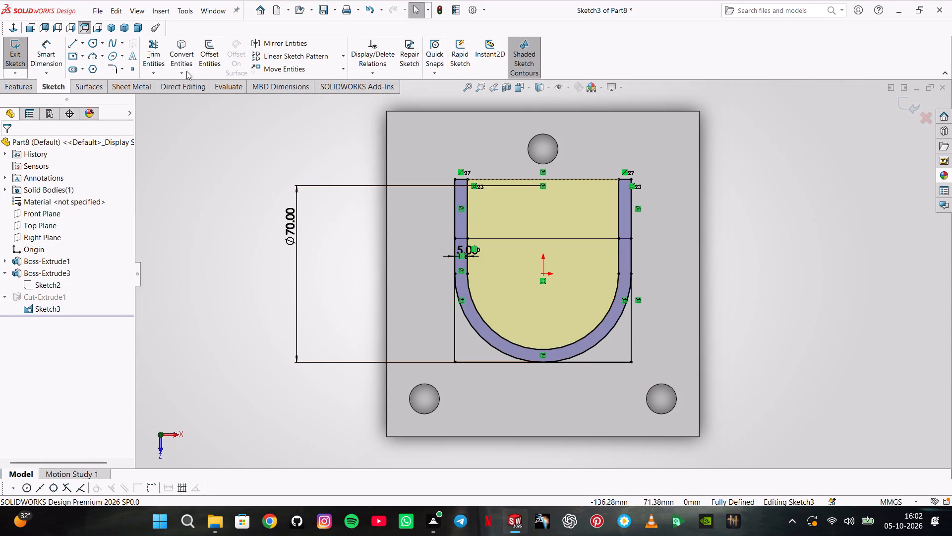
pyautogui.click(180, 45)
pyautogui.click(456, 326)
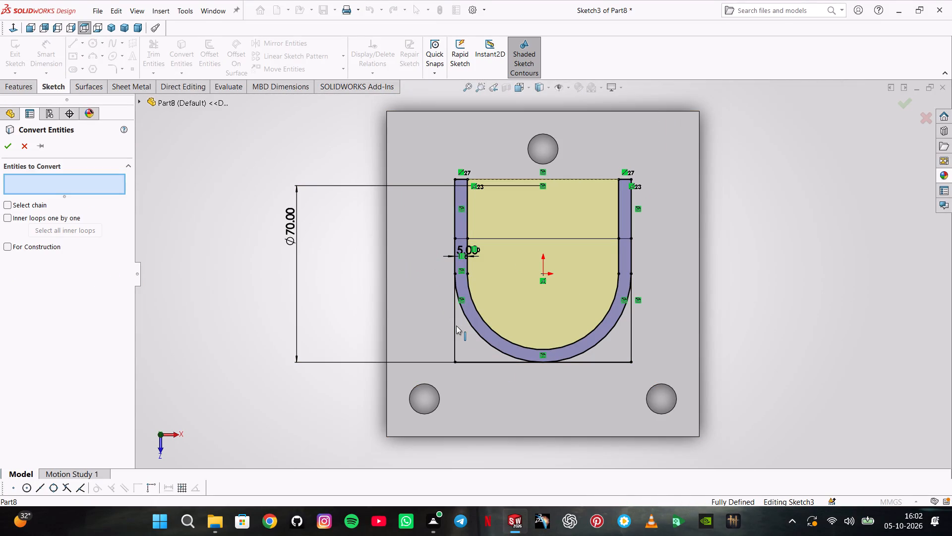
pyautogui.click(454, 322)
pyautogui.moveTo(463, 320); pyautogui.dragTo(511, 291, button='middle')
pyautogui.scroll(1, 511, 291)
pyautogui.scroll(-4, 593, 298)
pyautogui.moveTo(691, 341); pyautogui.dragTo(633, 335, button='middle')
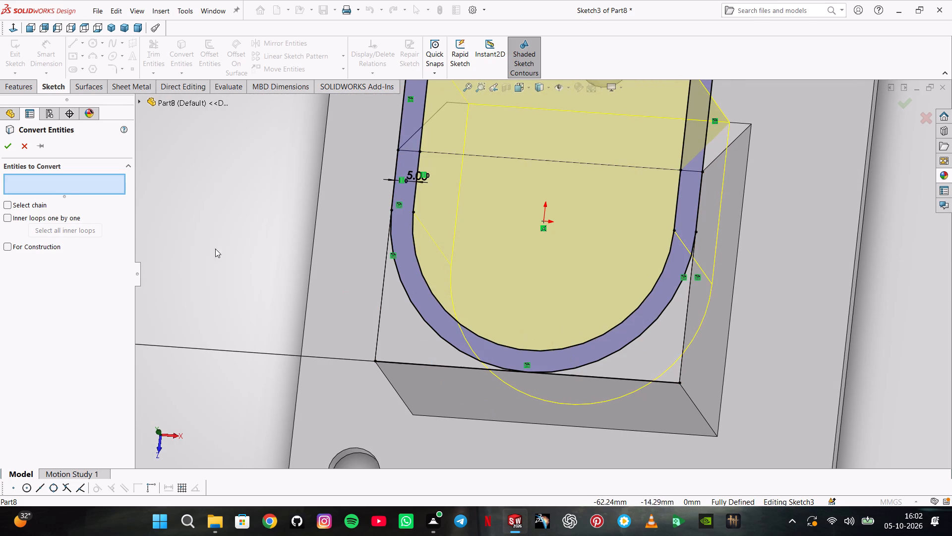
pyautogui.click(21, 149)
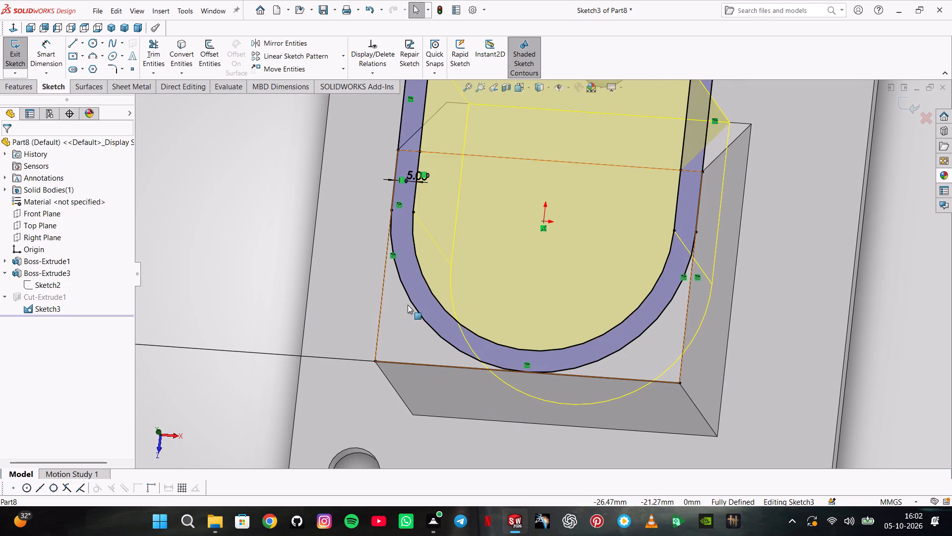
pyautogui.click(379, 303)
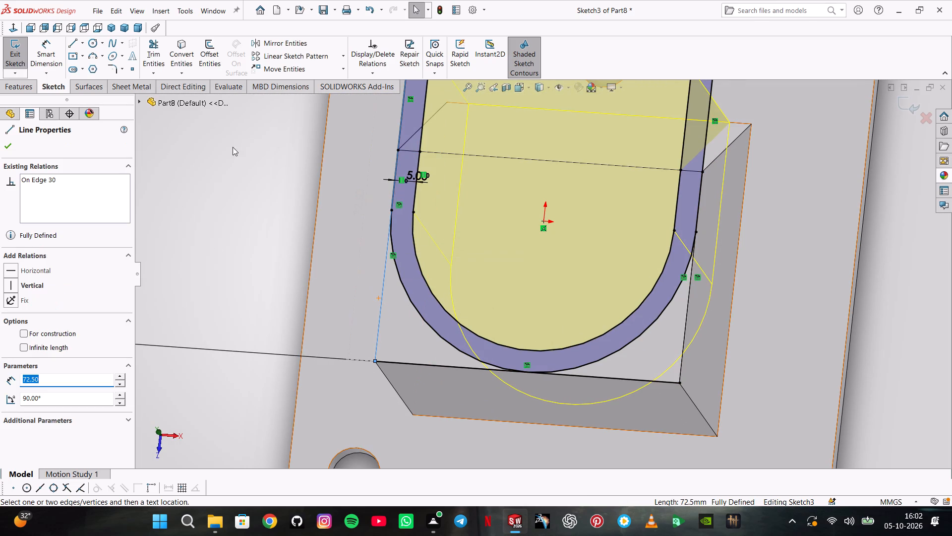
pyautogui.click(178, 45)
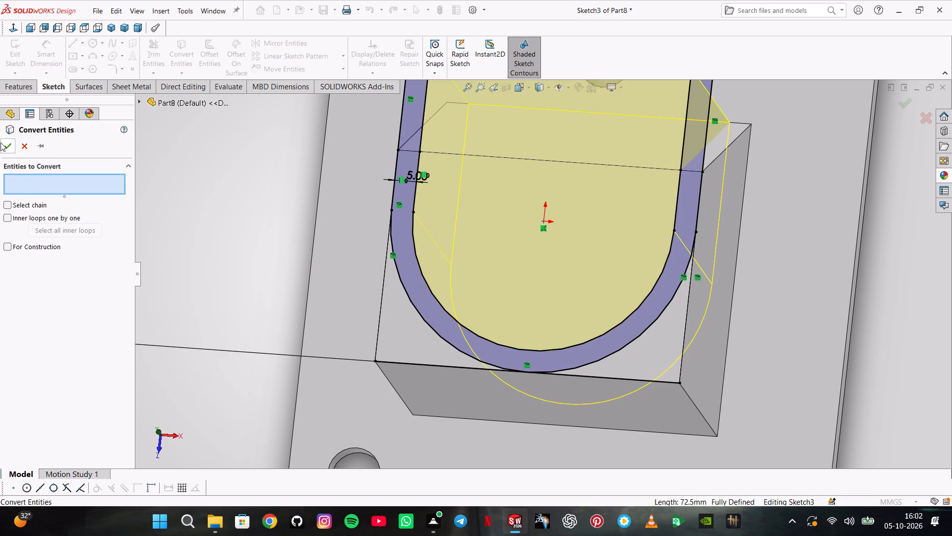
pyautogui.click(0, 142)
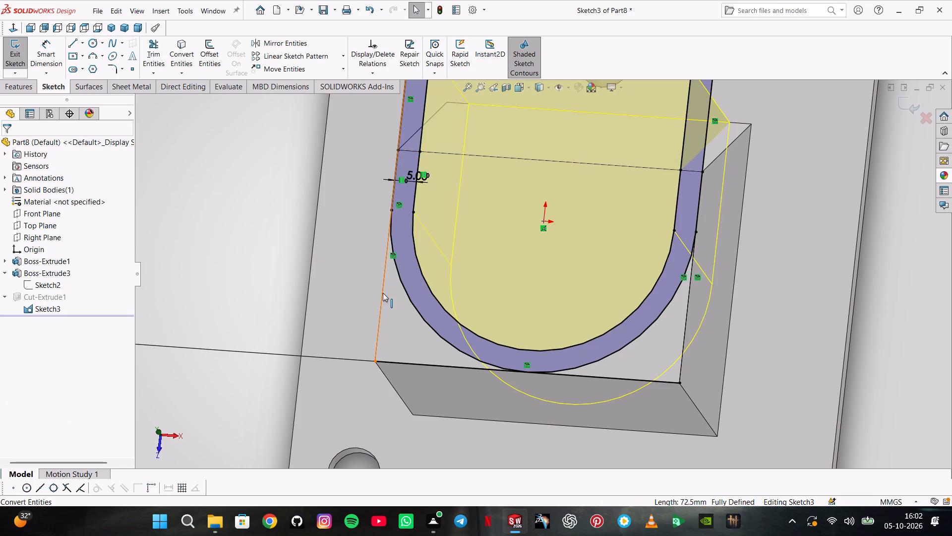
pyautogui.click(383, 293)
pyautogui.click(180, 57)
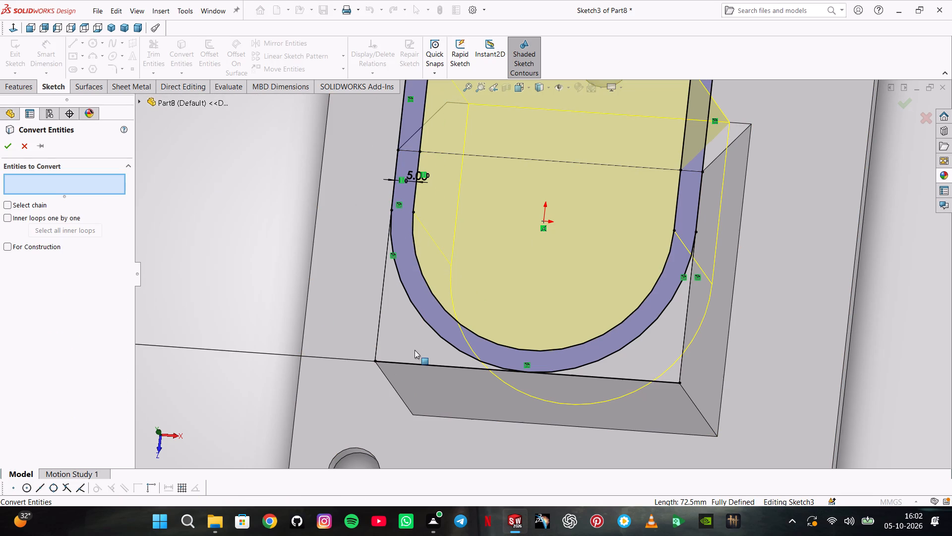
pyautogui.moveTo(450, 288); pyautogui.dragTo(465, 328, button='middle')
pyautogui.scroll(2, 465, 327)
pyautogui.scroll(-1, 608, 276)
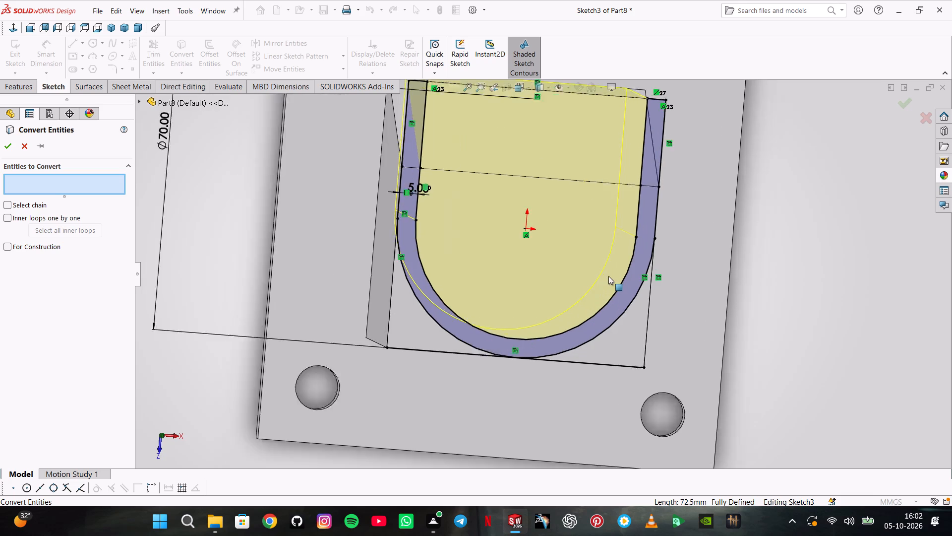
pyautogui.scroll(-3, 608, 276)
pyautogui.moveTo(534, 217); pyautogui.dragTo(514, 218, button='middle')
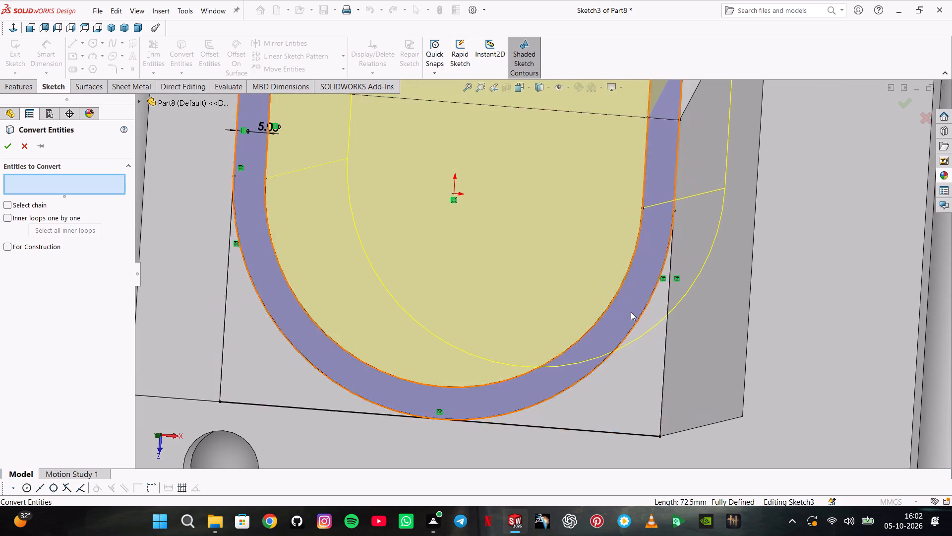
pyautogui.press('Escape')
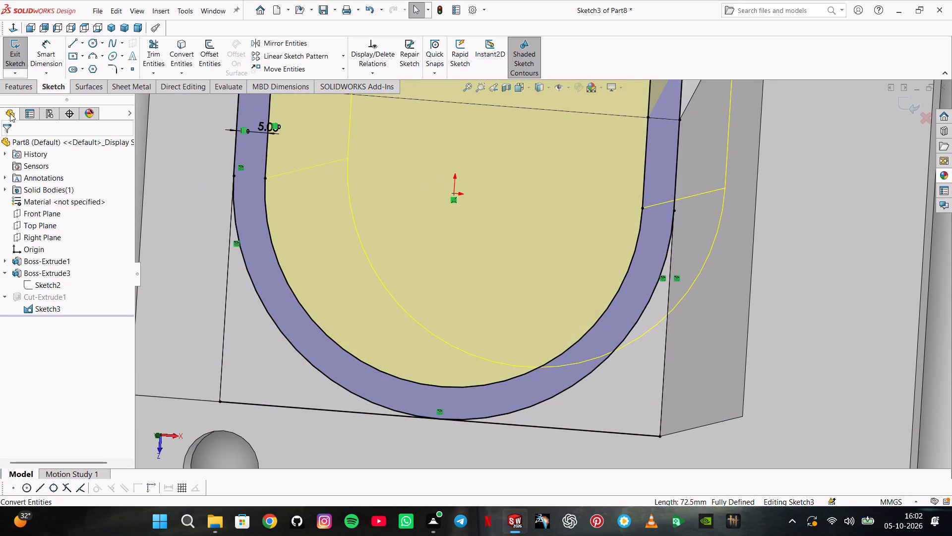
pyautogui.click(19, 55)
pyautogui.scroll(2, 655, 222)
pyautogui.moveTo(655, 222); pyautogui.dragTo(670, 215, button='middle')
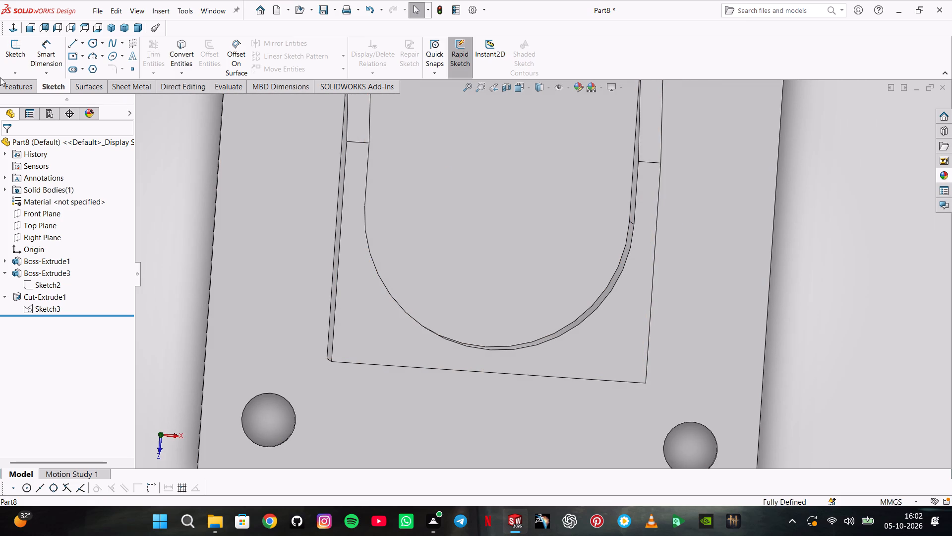
# Show the hidden sketch of the first cut.
pyautogui.click(30, 309)
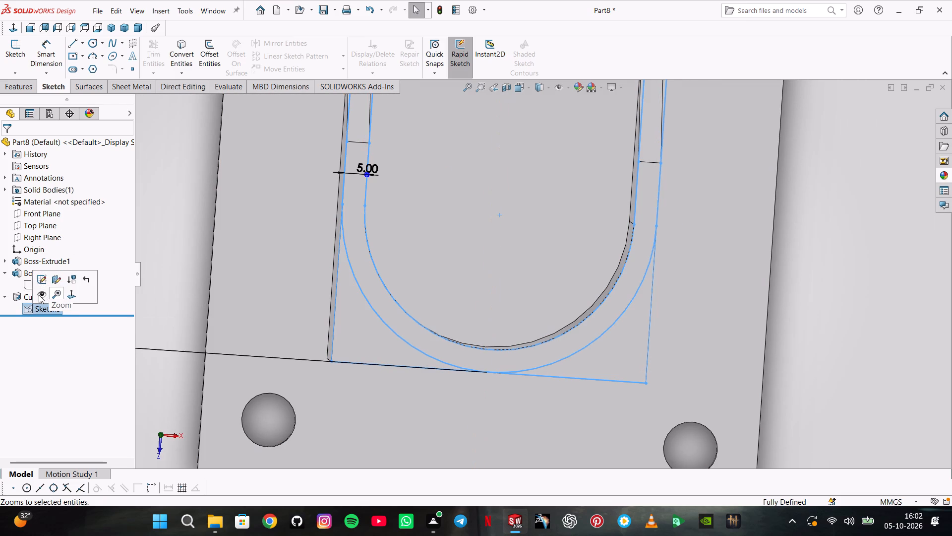
pyautogui.click(39, 295)
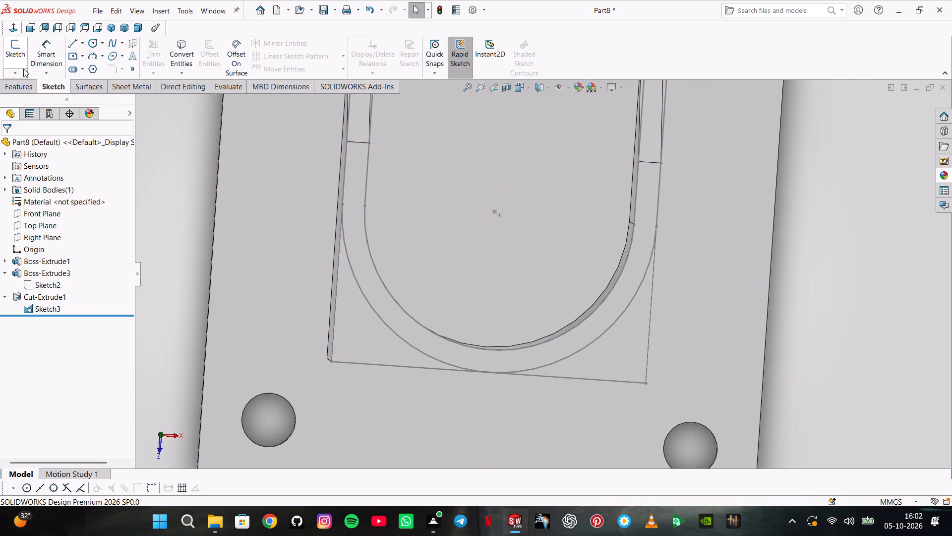
# Start a sketch on the block's end face and convert the cut sketch's two outer side lines, closing straight line and outer arc.
pyautogui.click(17, 41)
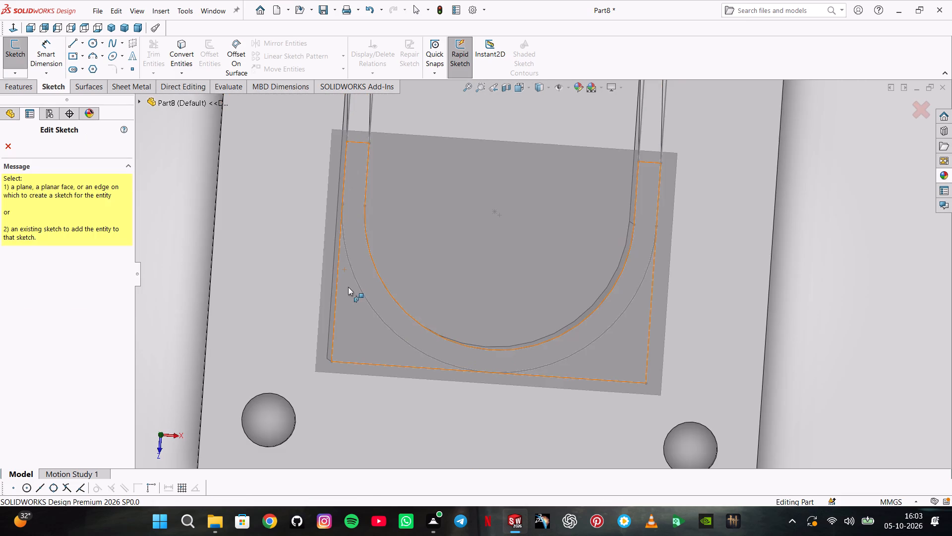
pyautogui.click(348, 303)
pyautogui.scroll(-3, 555, 341)
pyautogui.click(183, 58)
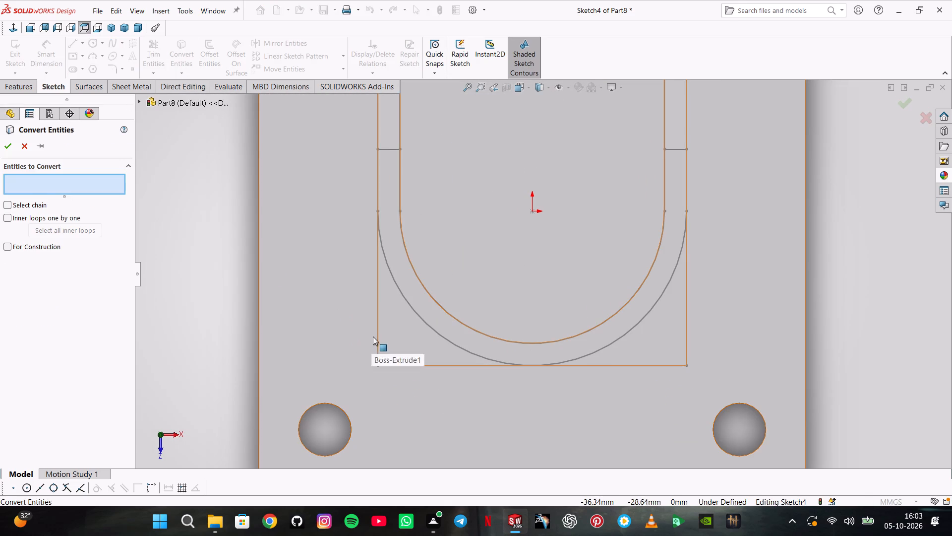
pyautogui.click(378, 333)
pyautogui.click(399, 368)
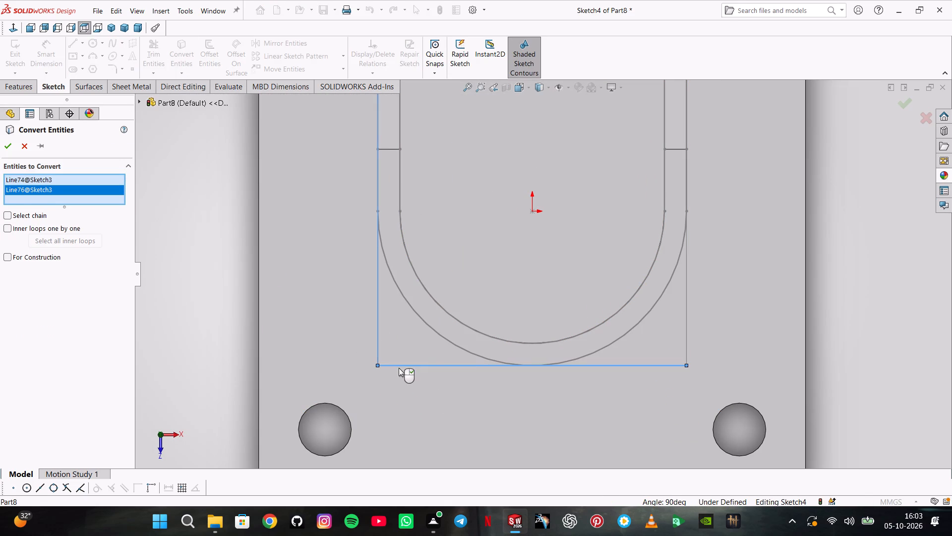
pyautogui.click(687, 303)
pyautogui.click(658, 296)
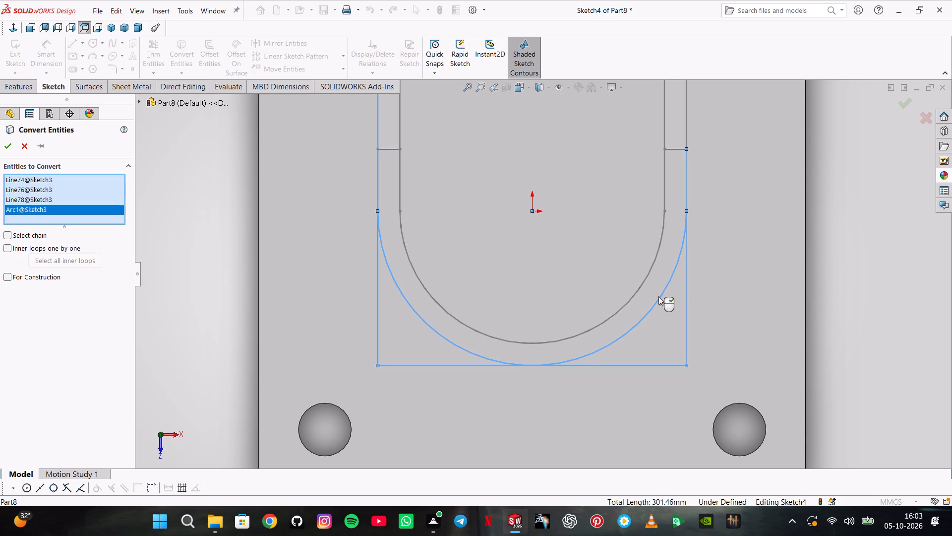
pyautogui.click(11, 141)
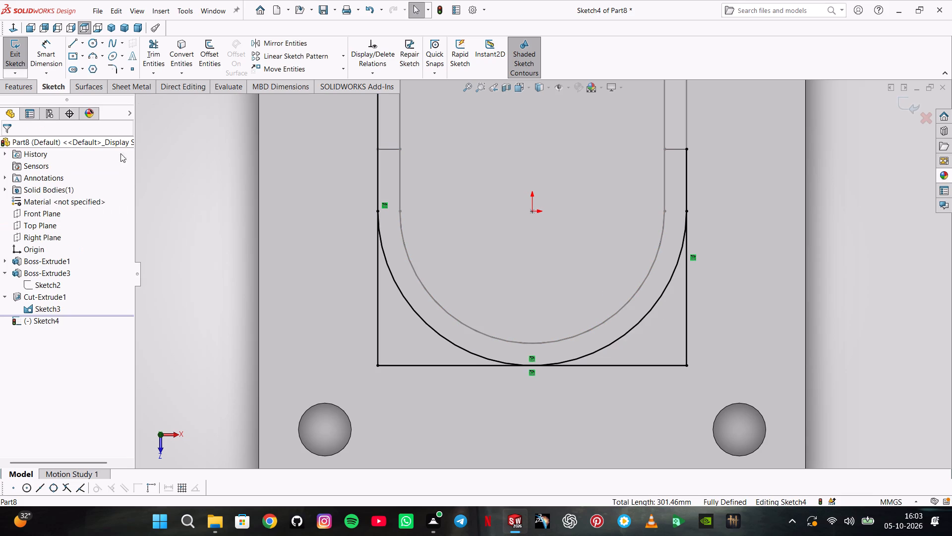
# Trim the two side lines of the new sketch where they extend beyond the outer arc's endpoints.
pyautogui.scroll(1, 413, 200)
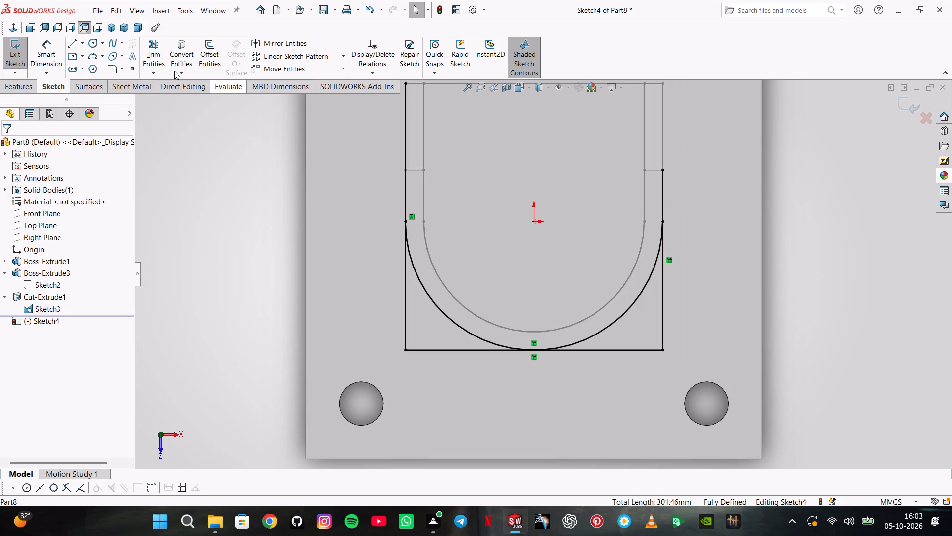
pyautogui.moveTo(165, 57); pyautogui.dragTo(172, 60)
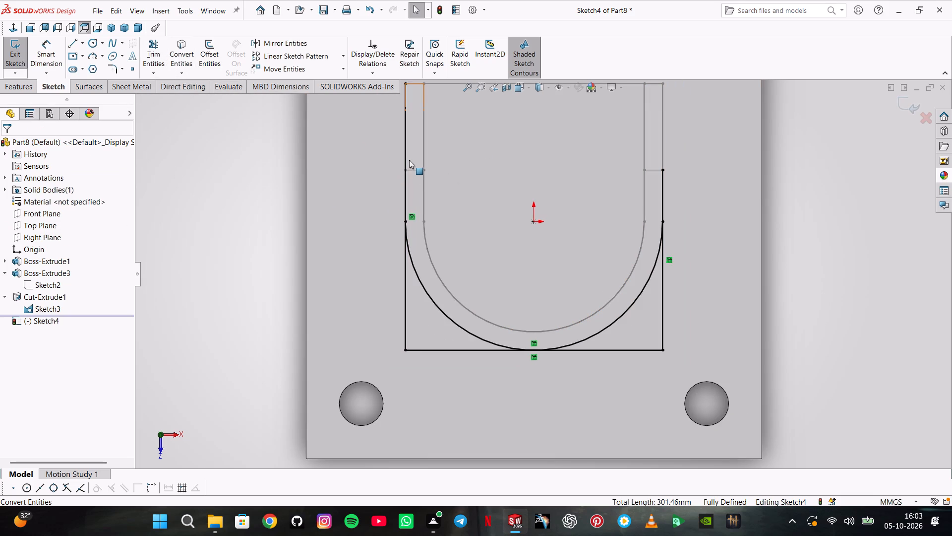
pyautogui.click(408, 161)
pyautogui.click(406, 177)
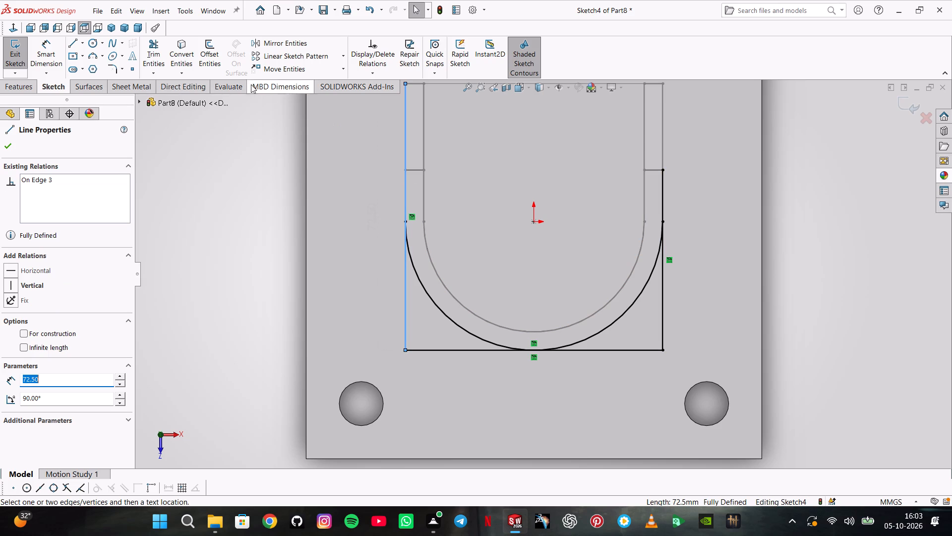
pyautogui.click(166, 59)
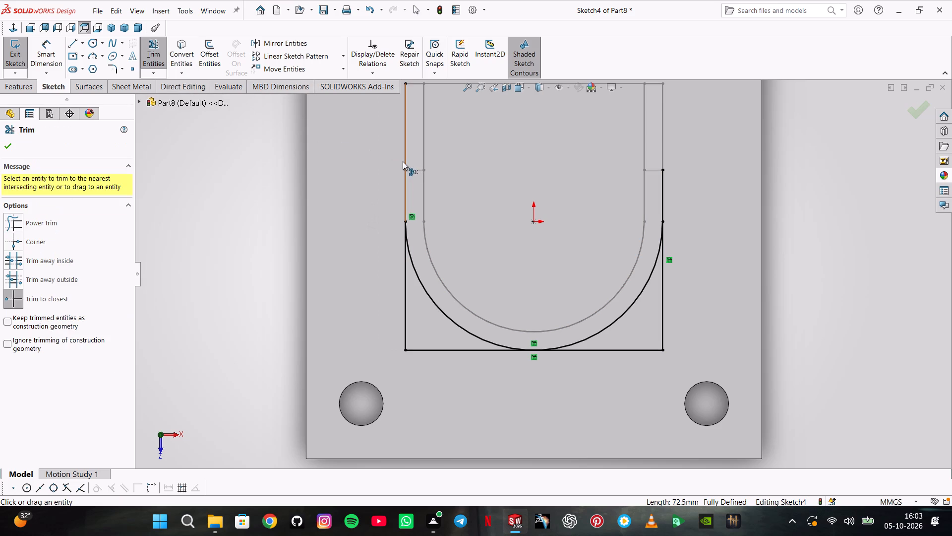
pyautogui.click(404, 161)
pyautogui.click(664, 181)
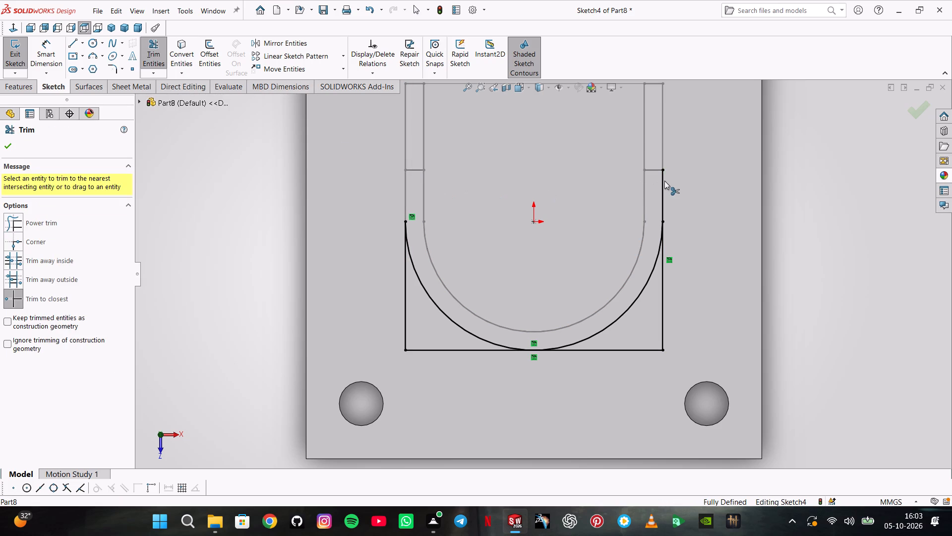
pyautogui.click(7, 145)
# Cut-extrude the two corner regions outside the outer arc with a blind depth of 55 mm.
pyautogui.click(9, 89)
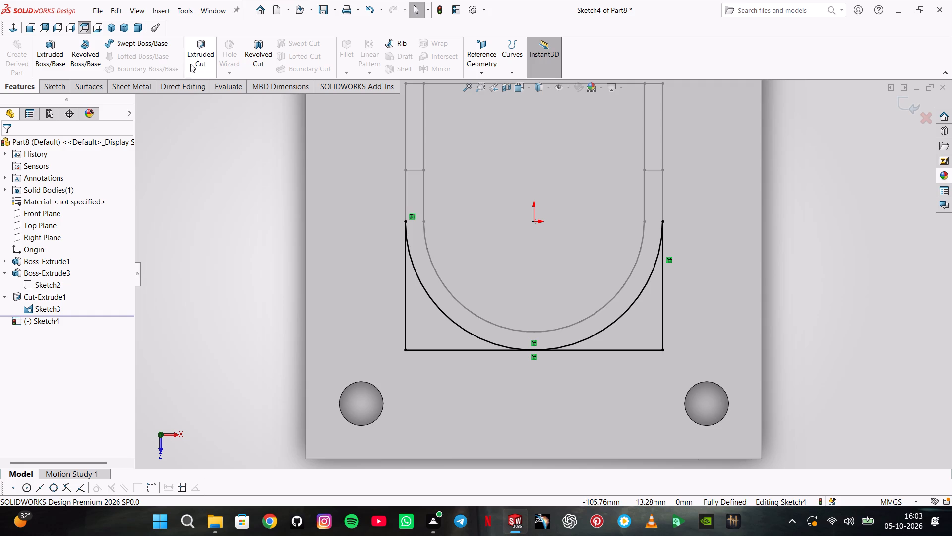
pyautogui.click(190, 64)
pyautogui.click(381, 334)
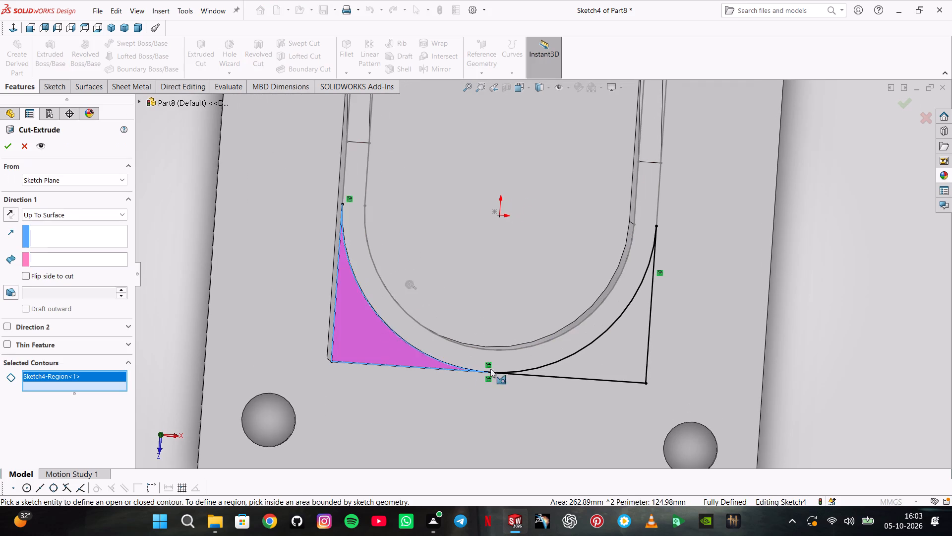
pyautogui.click(589, 361)
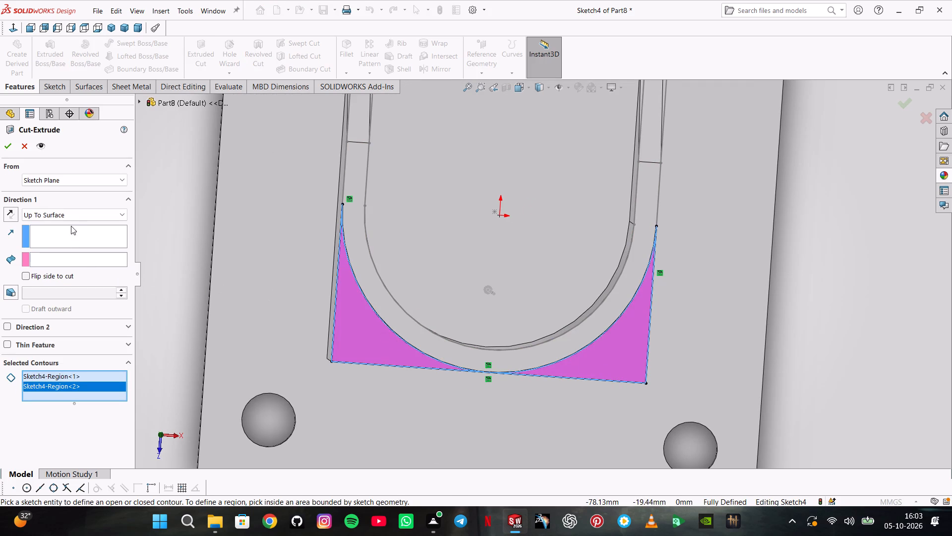
pyautogui.click(239, 224)
pyautogui.click(91, 240)
pyautogui.click(309, 215)
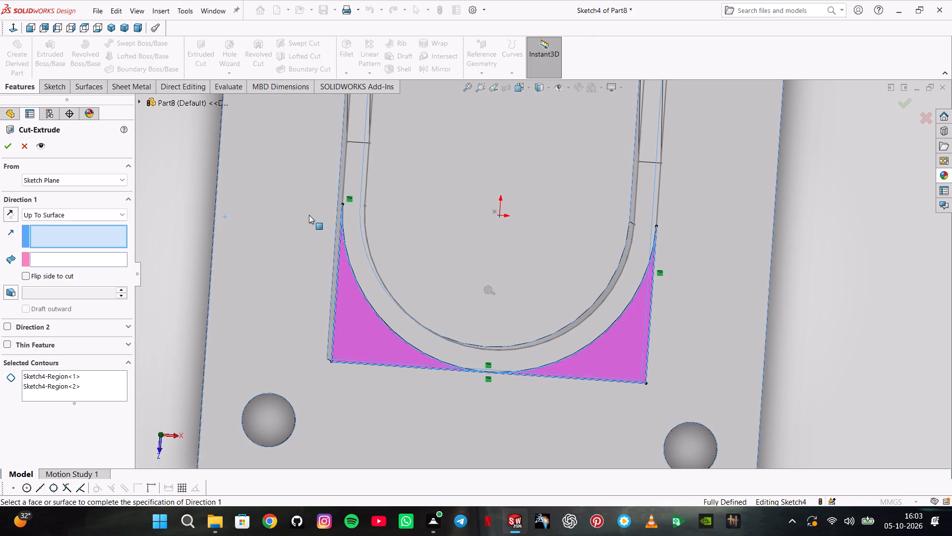
pyautogui.moveTo(354, 294); pyautogui.dragTo(310, 221, button='middle')
pyautogui.scroll(2, 310, 221)
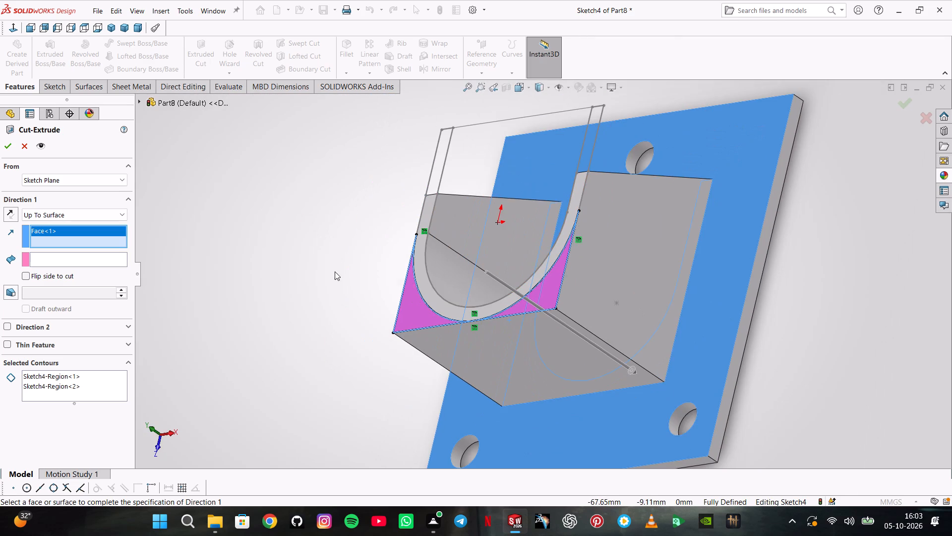
pyautogui.moveTo(336, 268); pyautogui.dragTo(359, 197, button='middle')
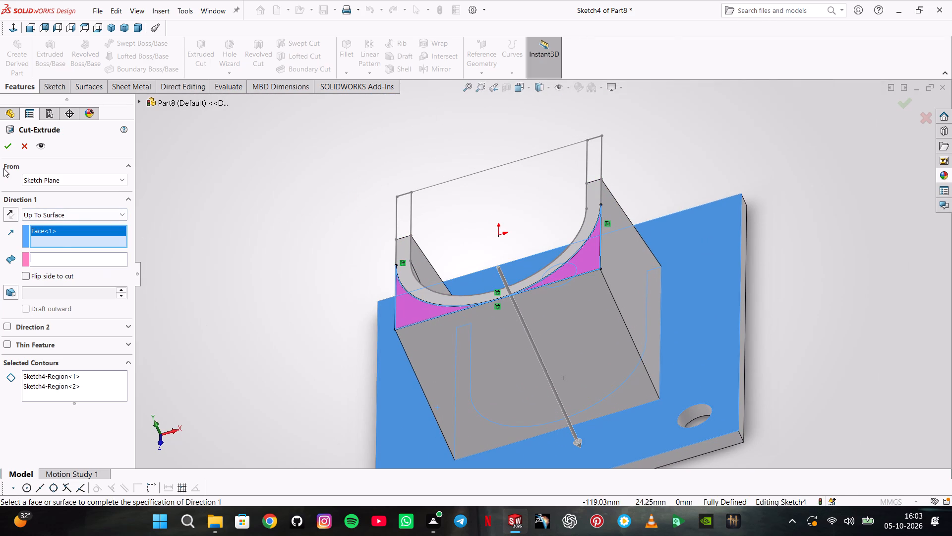
pyautogui.click(62, 218)
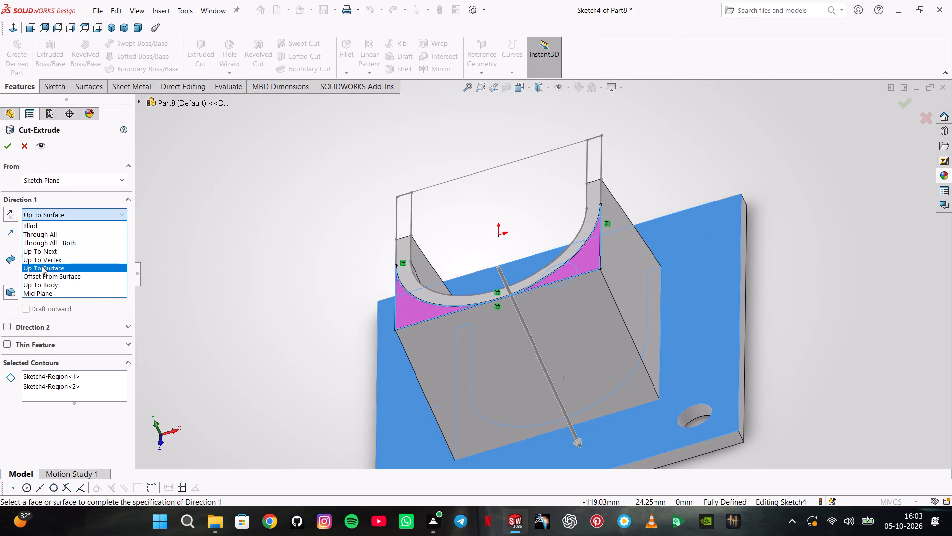
pyautogui.click(38, 229)
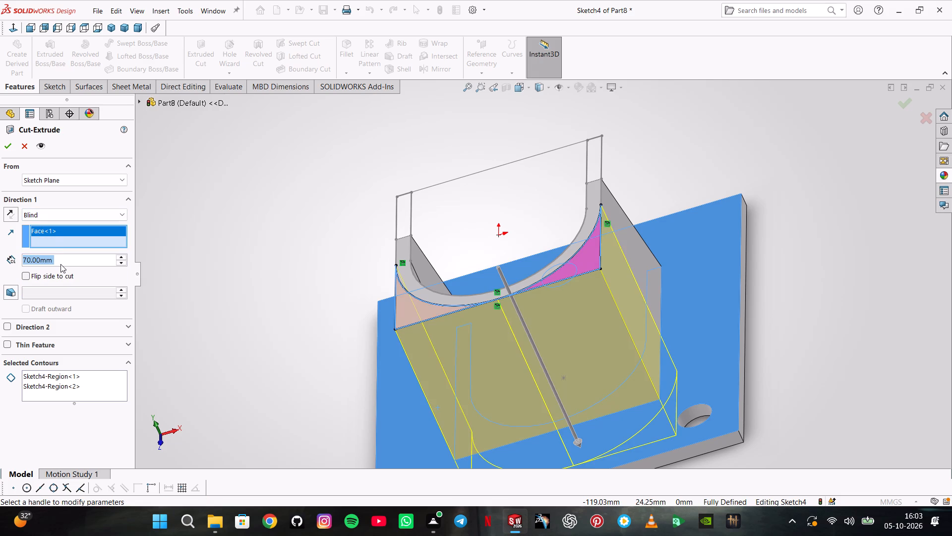
pyautogui.write('55')
pyautogui.press('Return')
pyautogui.press('Return')
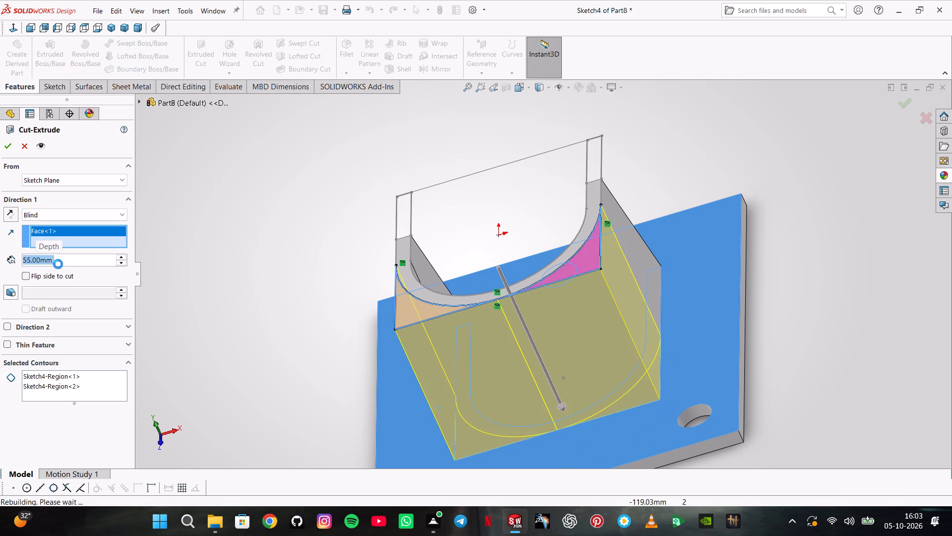
pyautogui.click(368, 201)
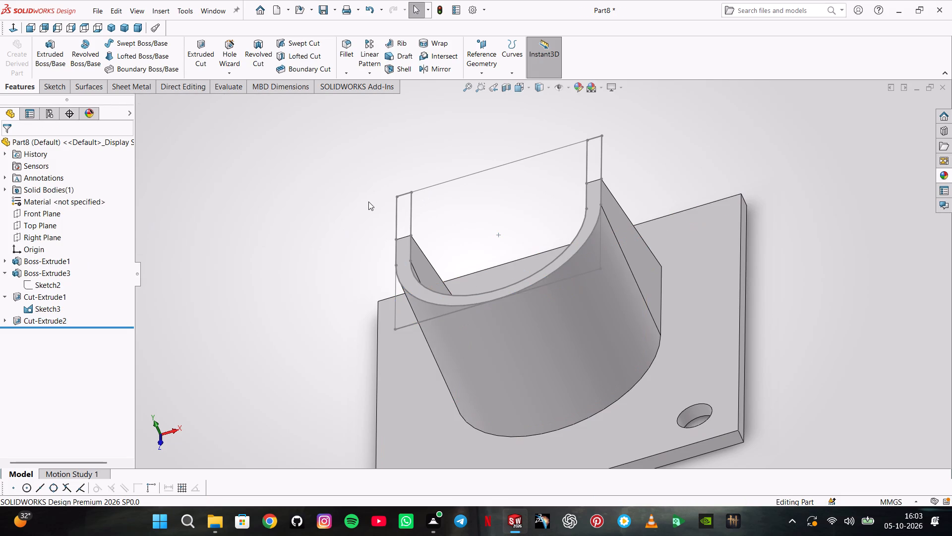
# Hide the first cut's sketch and collapse the expanded features in the feature tree.
pyautogui.moveTo(367, 199); pyautogui.dragTo(406, 260, button='middle')
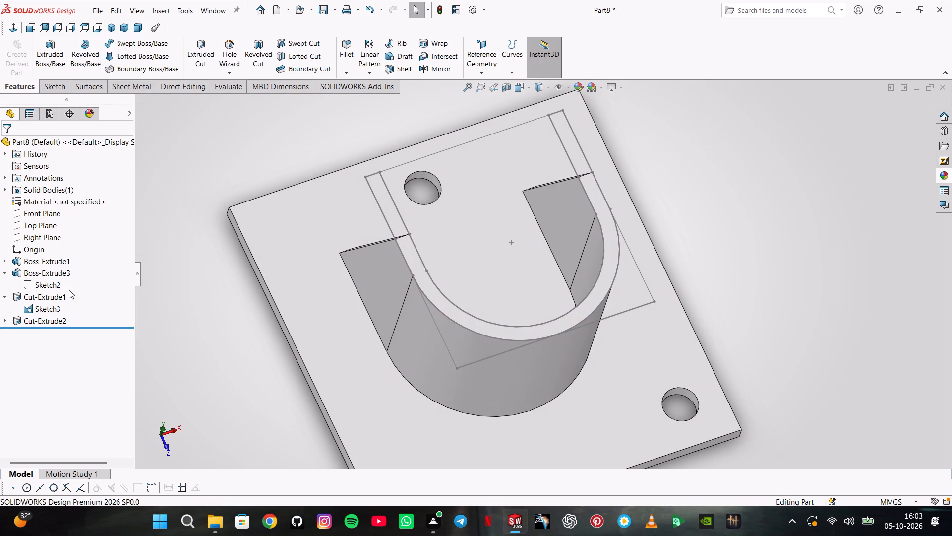
pyautogui.click(56, 309)
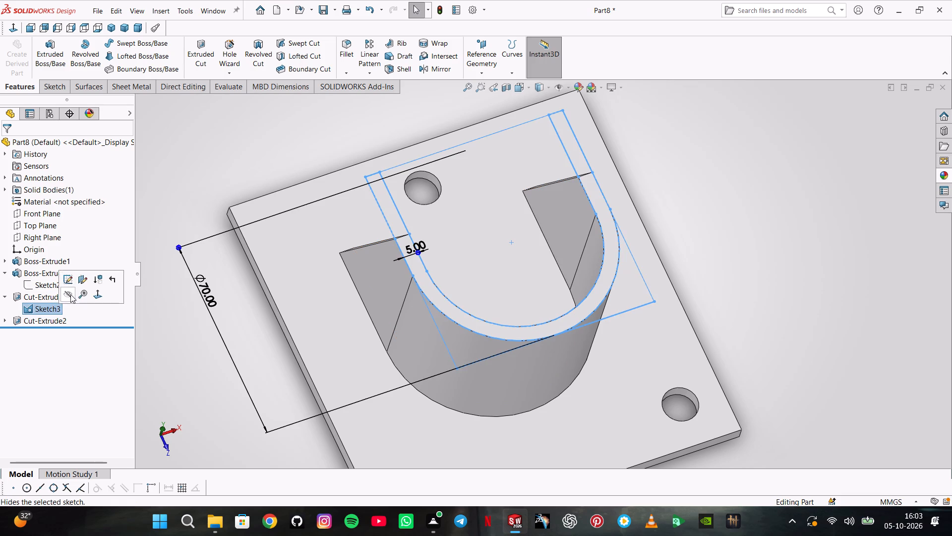
pyautogui.click(70, 293)
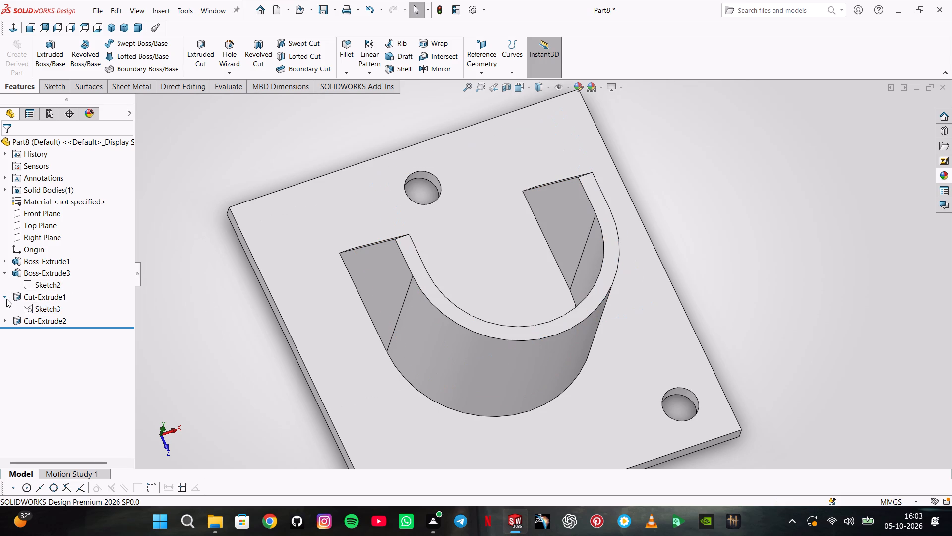
pyautogui.click(6, 299)
pyautogui.click(4, 271)
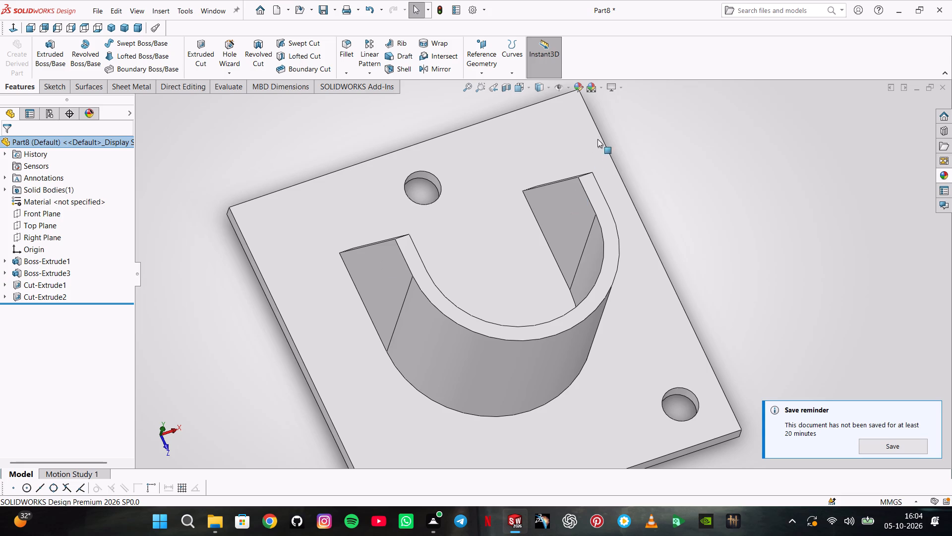
# Save the part as Part43.SLDPRT in the LEVEL4 folder.
pyautogui.scroll(1, 579, 202)
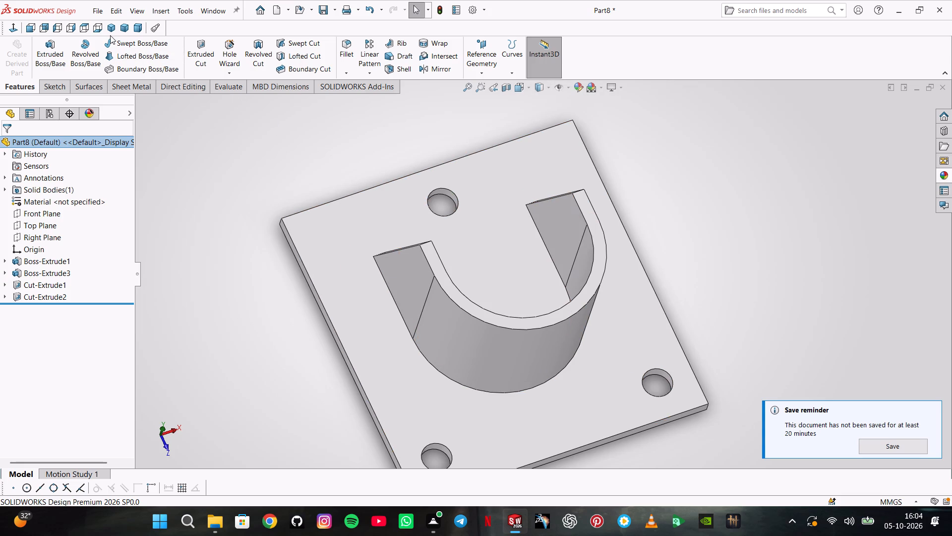
pyautogui.click(109, 30)
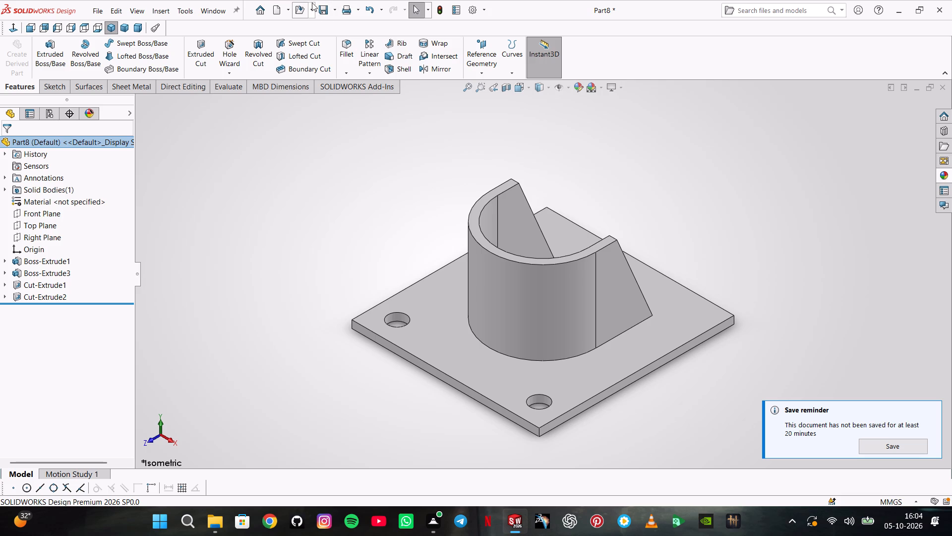
pyautogui.click(329, 14)
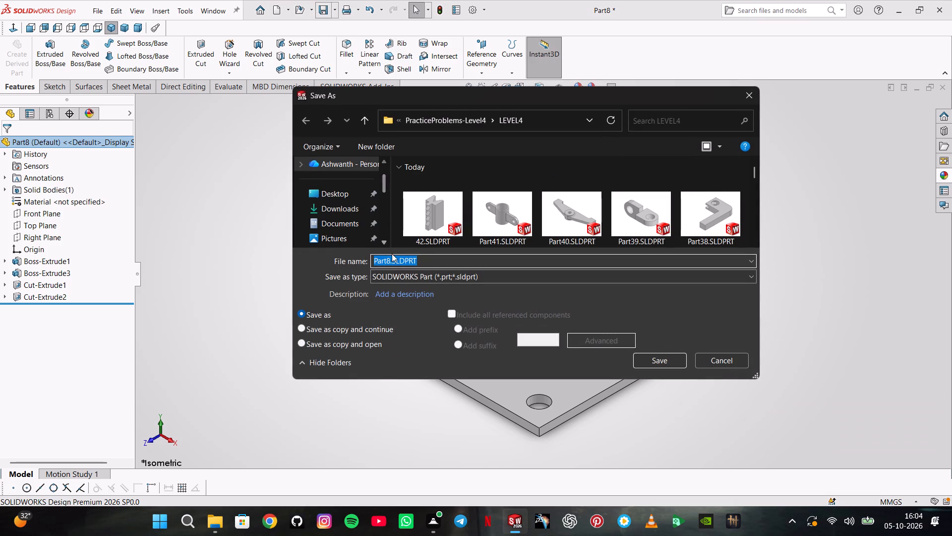
pyautogui.click(388, 261)
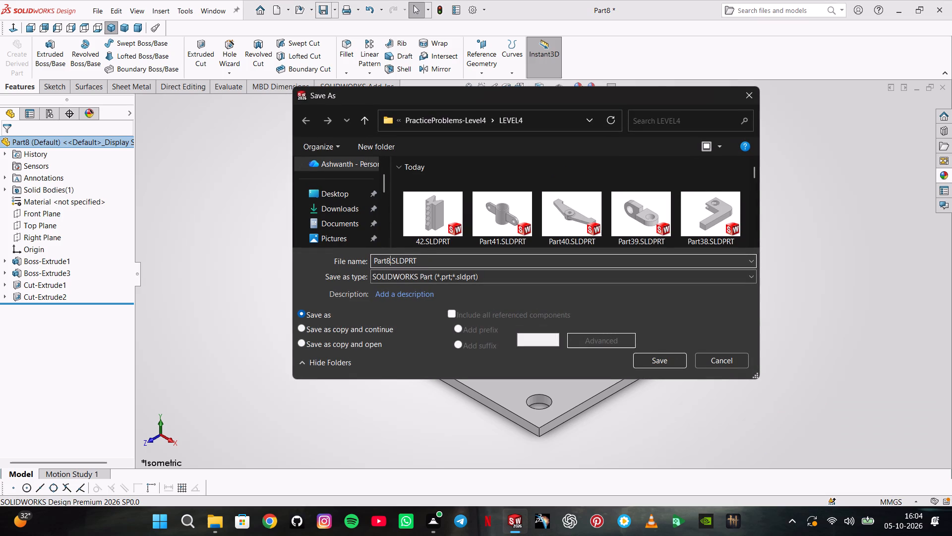
pyautogui.press('BackSpace')
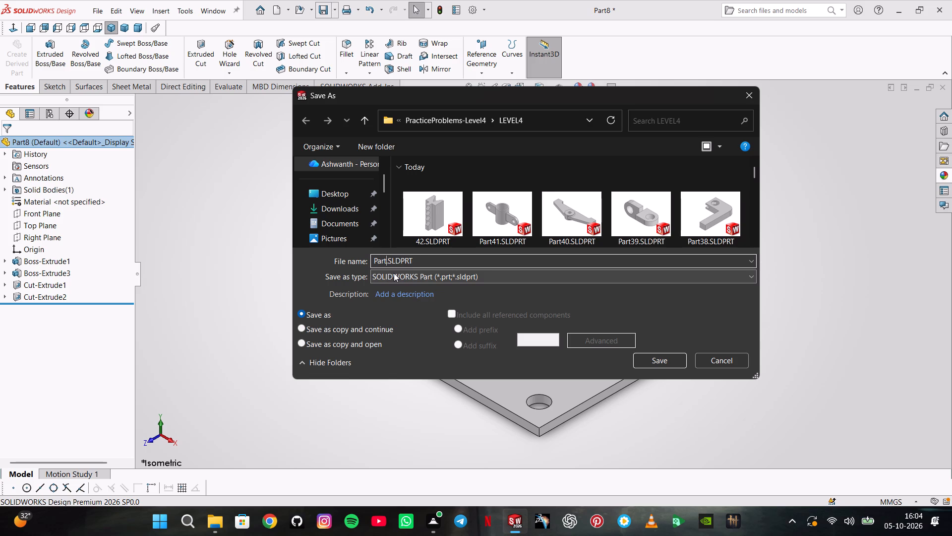
pyautogui.write('43')
pyautogui.press('Return')
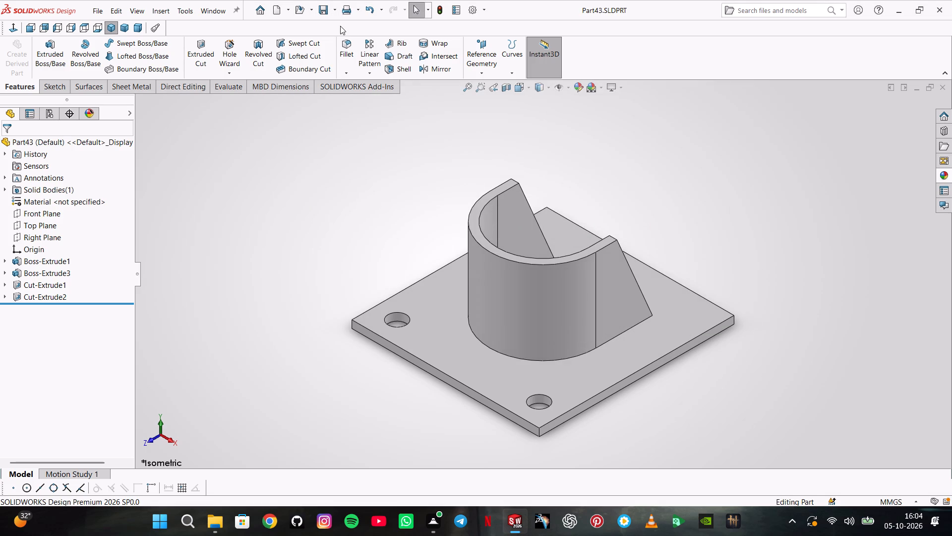
# Save a PDF copy of the part as Part43.pdf in the LEVEL4 folder.
pyautogui.click(336, 12)
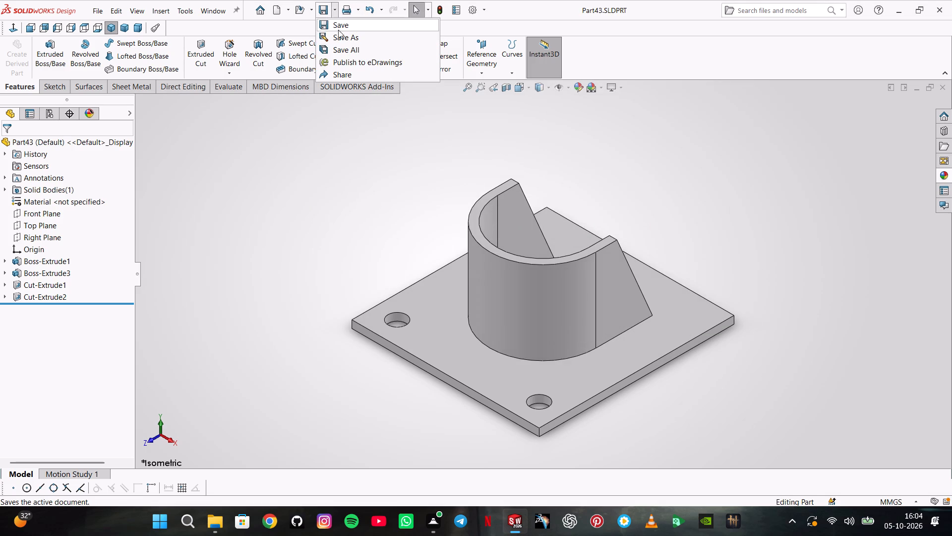
pyautogui.click(341, 39)
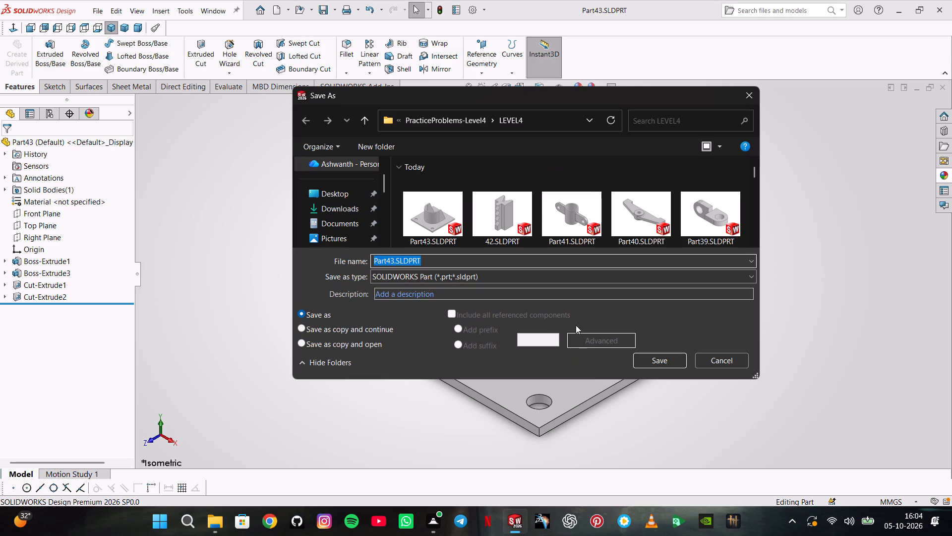
pyautogui.click(557, 275)
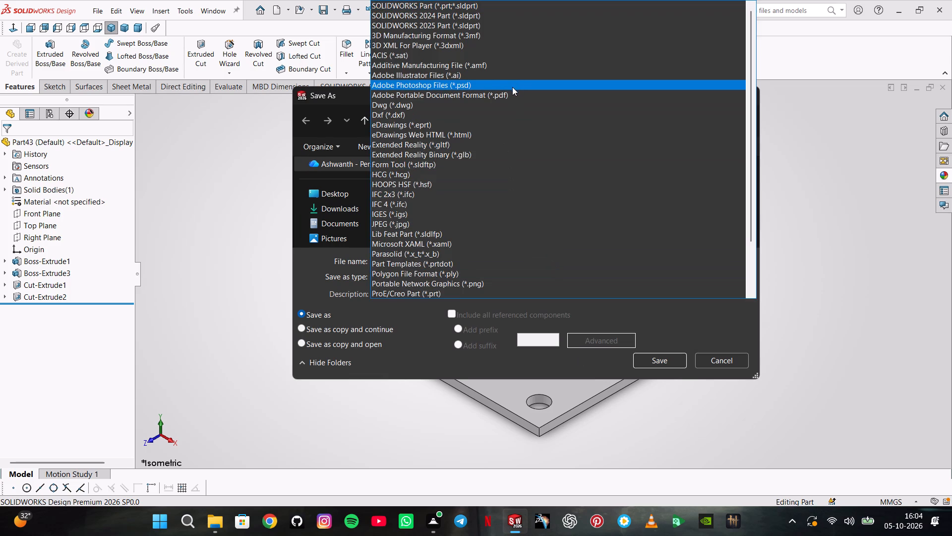
pyautogui.click(512, 93)
pyautogui.click(643, 386)
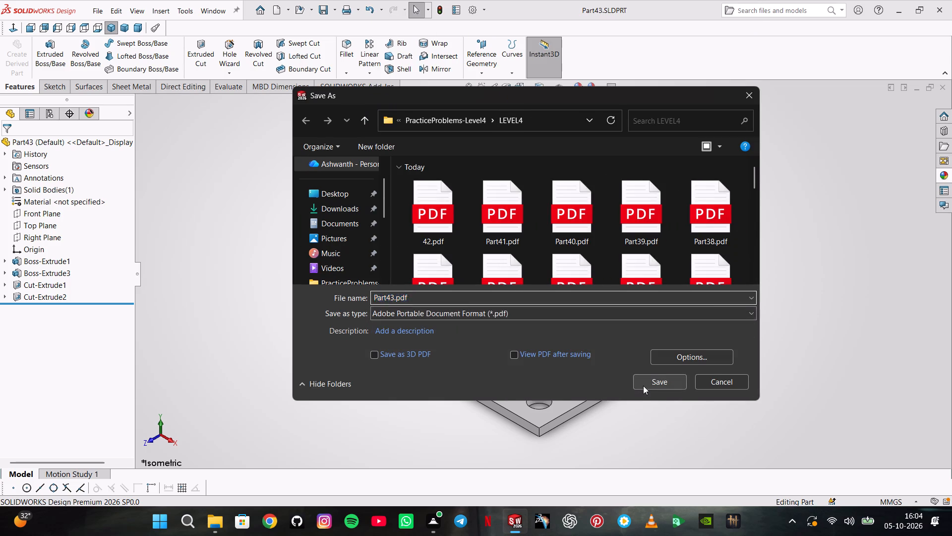